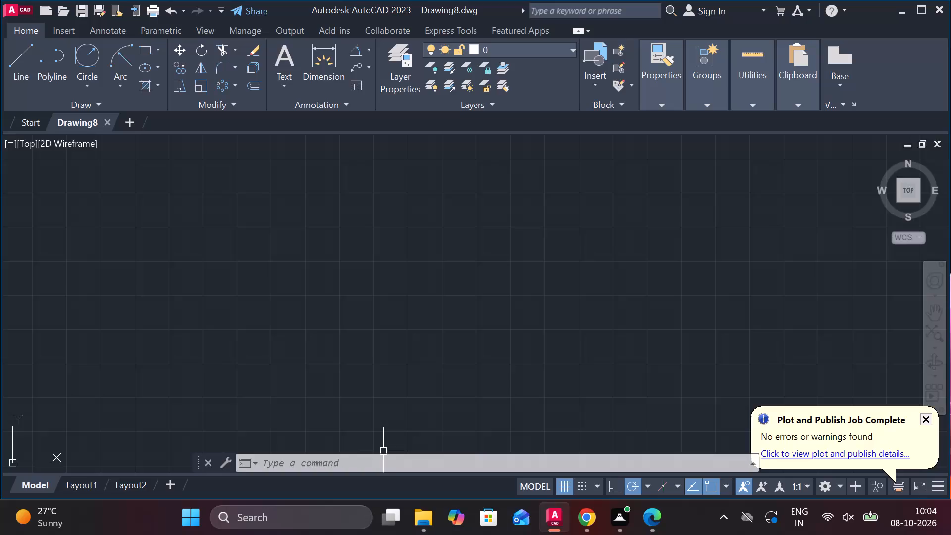
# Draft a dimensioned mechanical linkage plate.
# Turn on command log file recording with LOGFILEON.
pyautogui.write('log')
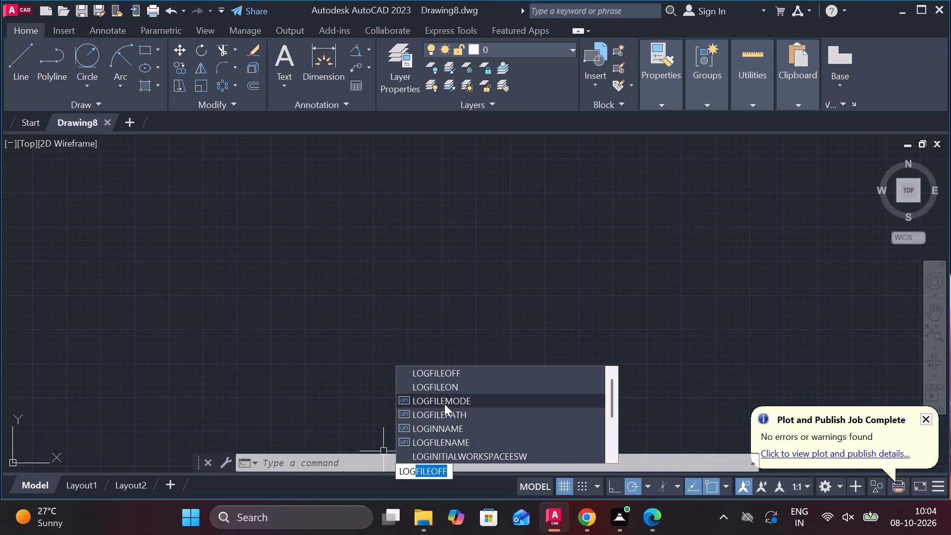
pyautogui.click(459, 381)
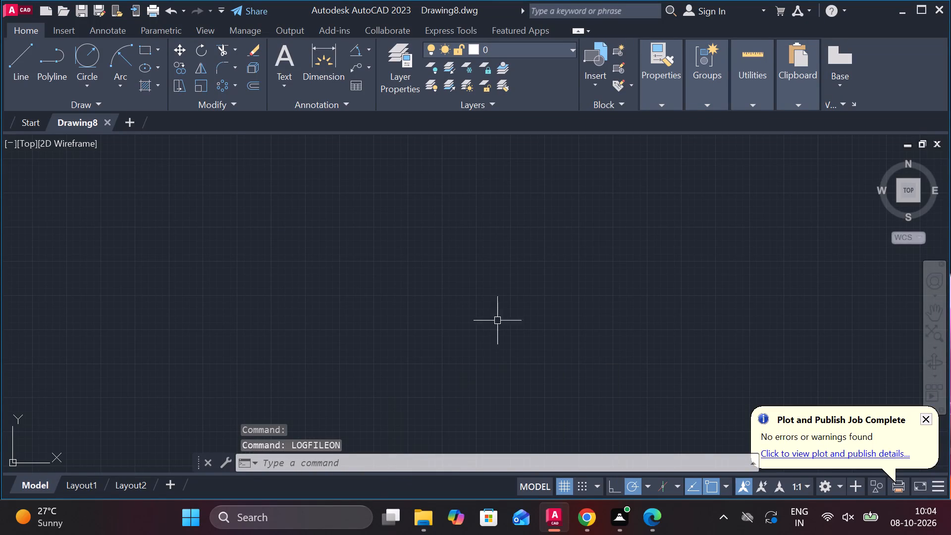
# Set the model space limits from lower-left corner 0,0 to upper-right corner 297,210.
pyautogui.write('limits')
pyautogui.click(538, 354)
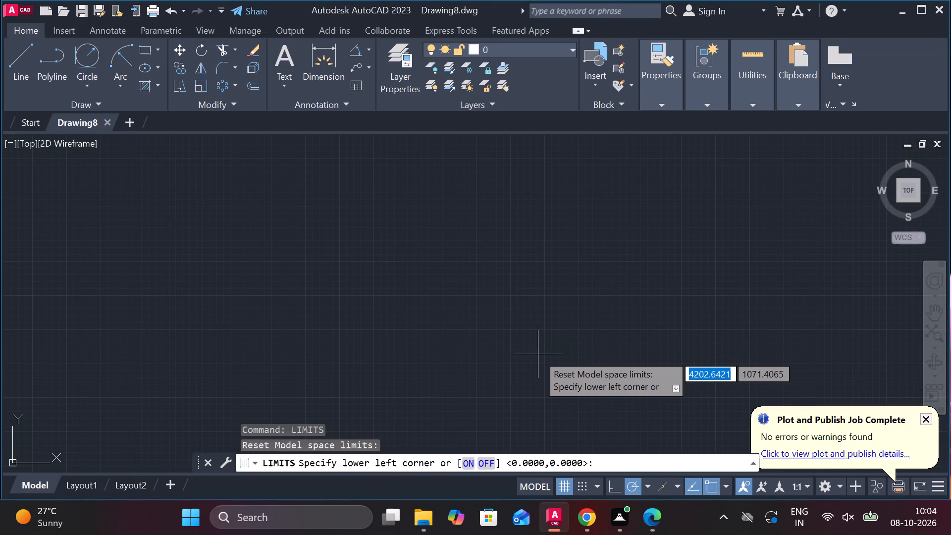
pyautogui.write('0,0')
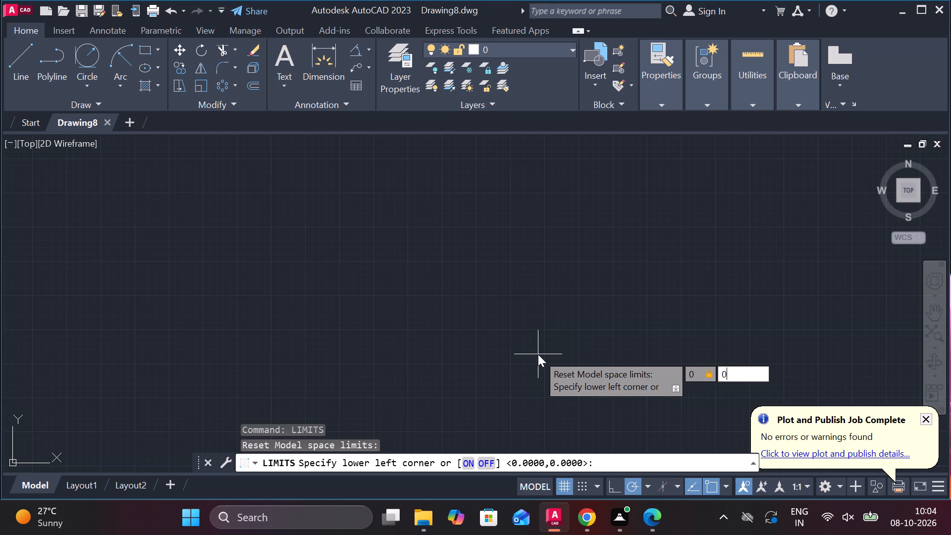
pyautogui.press('Return')
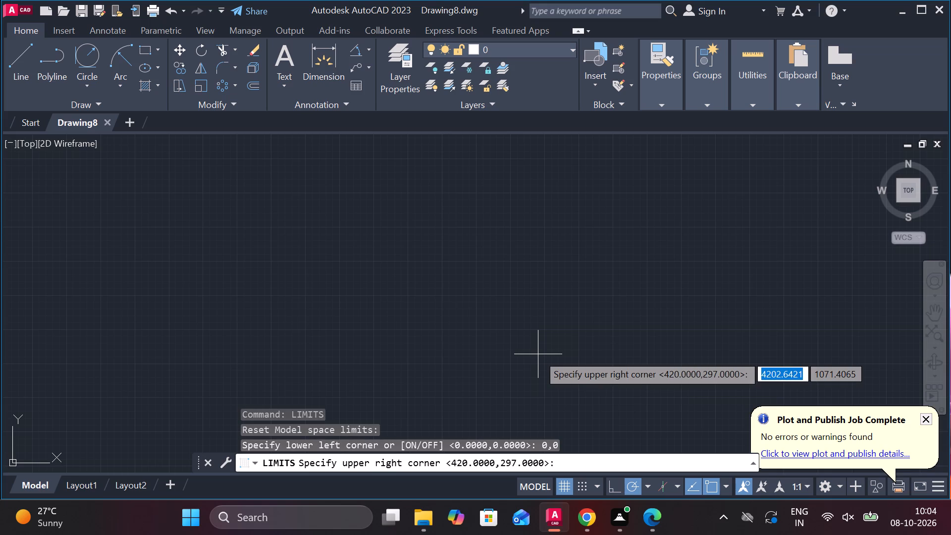
pyautogui.press('3')
pyautogui.press('BackSpace')
pyautogui.press('2')
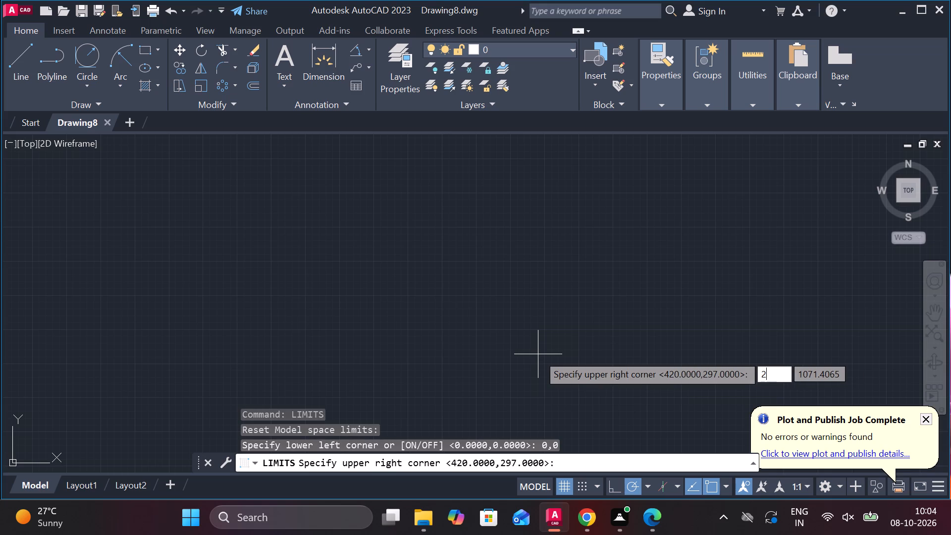
pyautogui.write('97')
pyautogui.write(',21')
pyautogui.press('0')
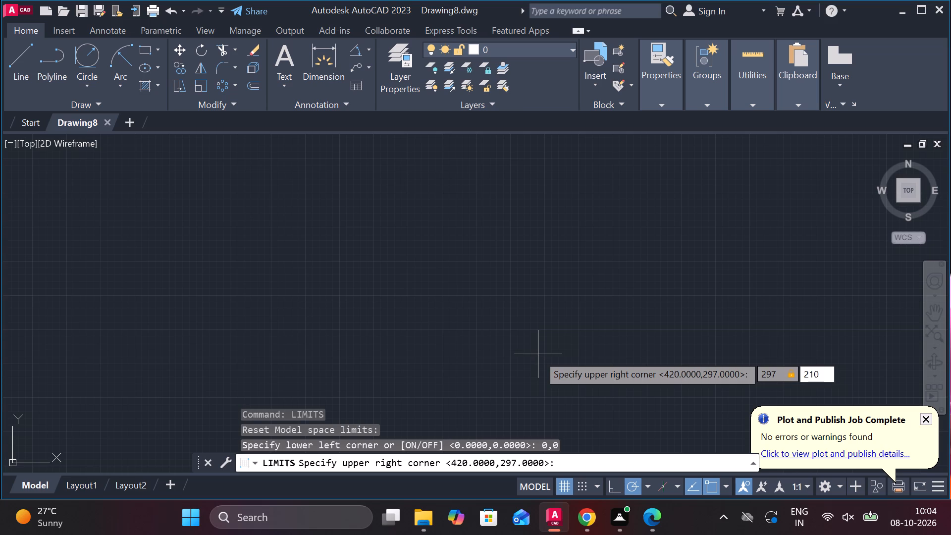
pyautogui.press('Return')
# Move the UCS origin horizontally in the negative X direction, close to the lower-left corner of the drawing area.
pyautogui.press('z')
pyautogui.press('Return')
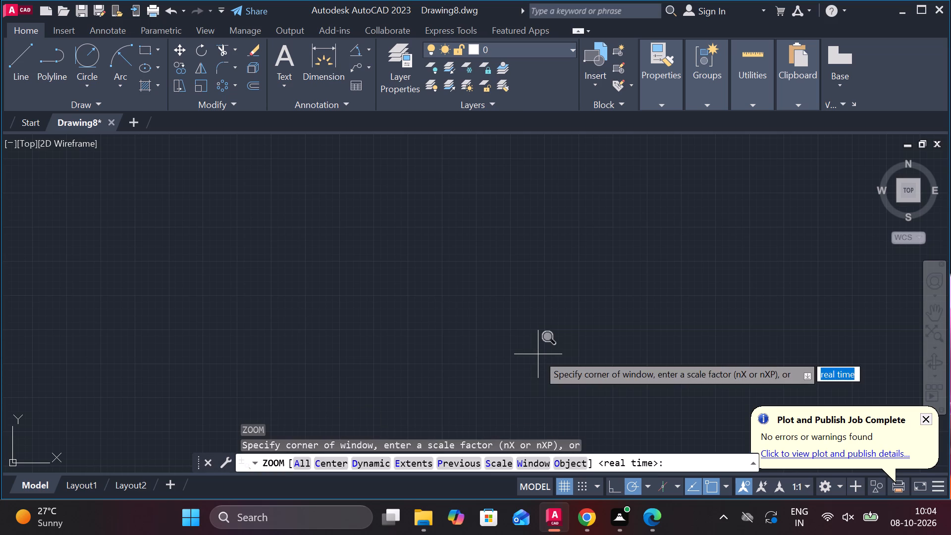
pyautogui.press('e')
pyautogui.press('Return')
pyautogui.scroll(-1, 539, 346)
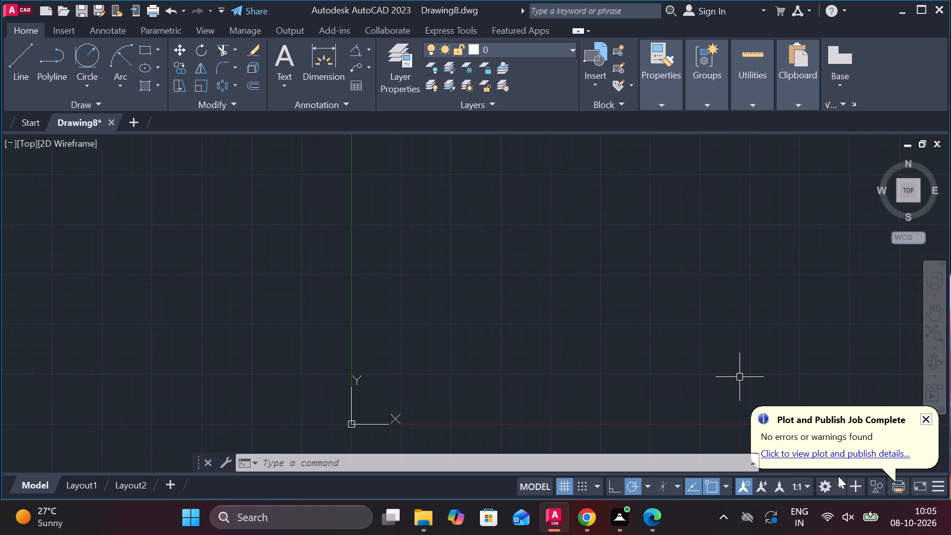
pyautogui.click(352, 426)
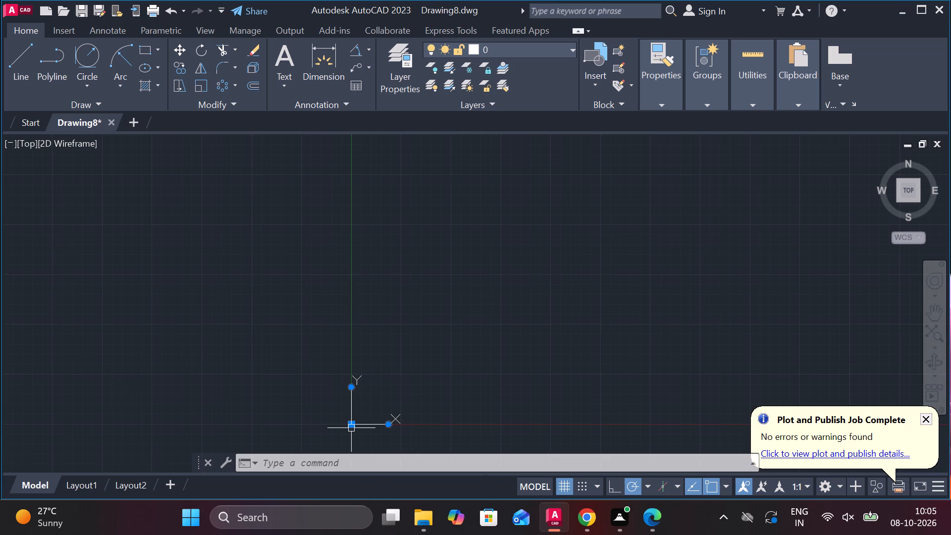
pyautogui.click(351, 423)
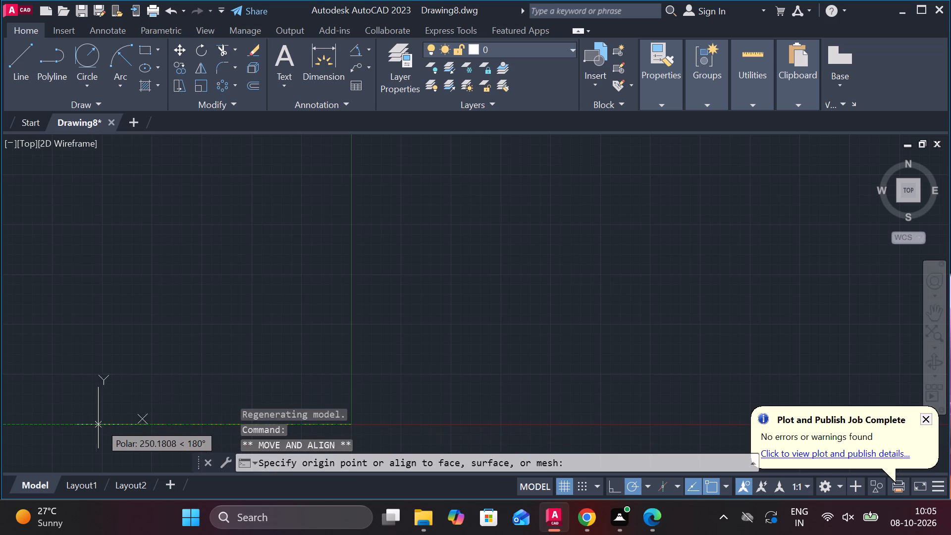
pyautogui.click(59, 430)
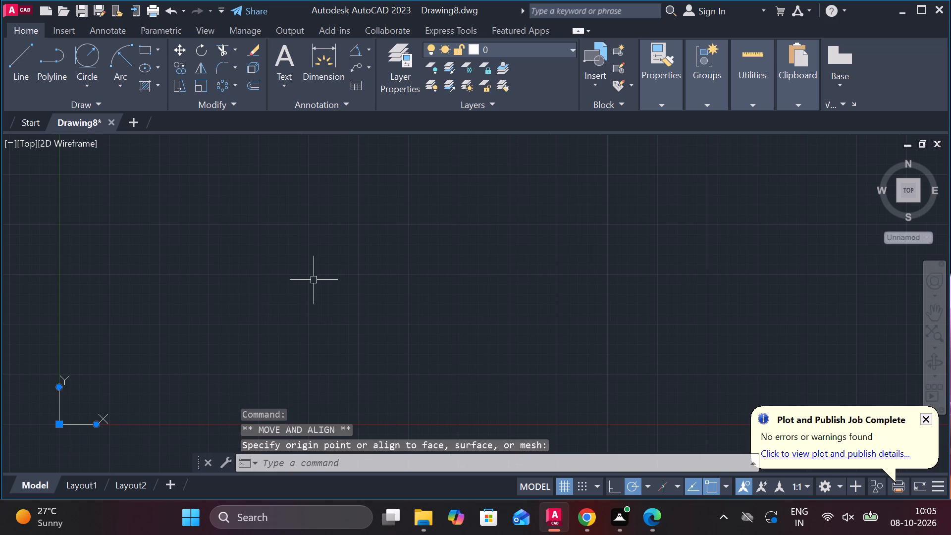
# Draw a centre-diameter circle of diameter 20 in the middle of the drawing area, centred at about 316,137.
pyautogui.scroll(2, 324, 273)
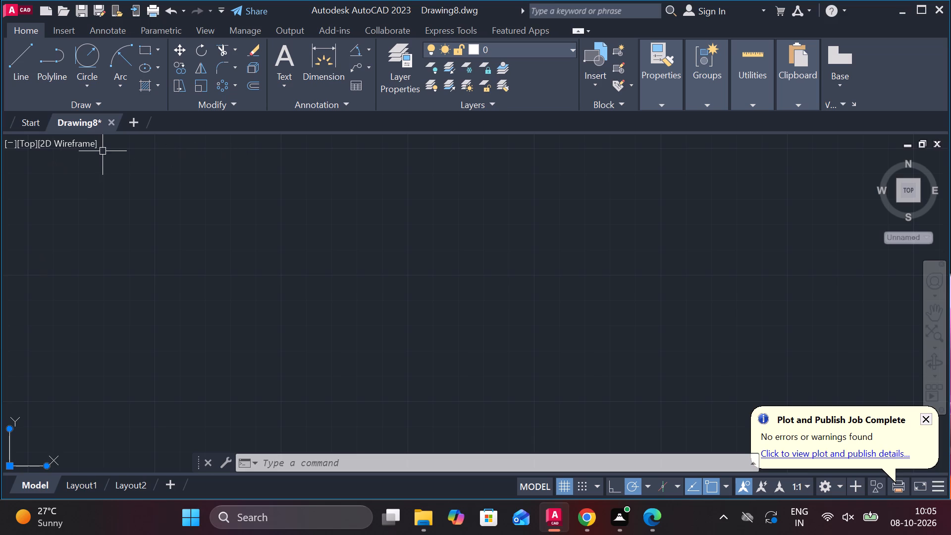
pyautogui.click(86, 84)
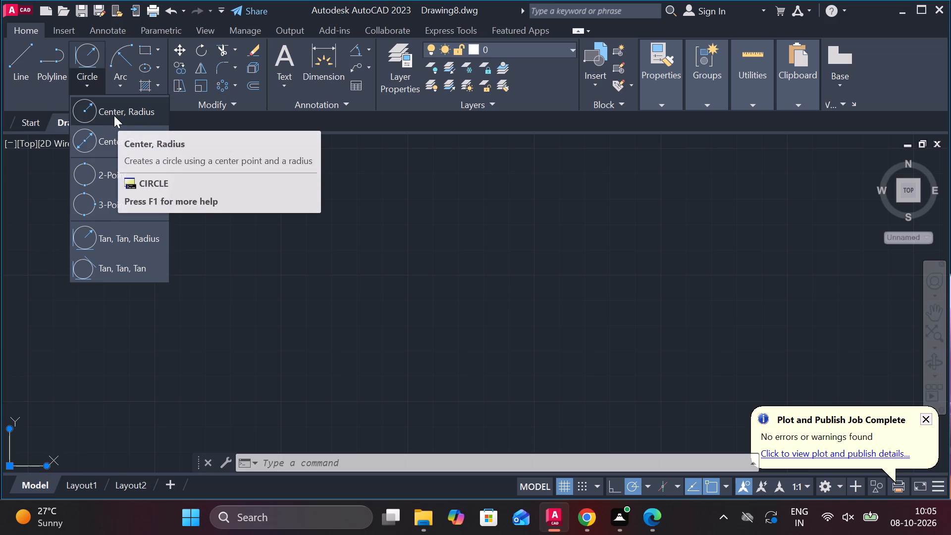
pyautogui.click(115, 139)
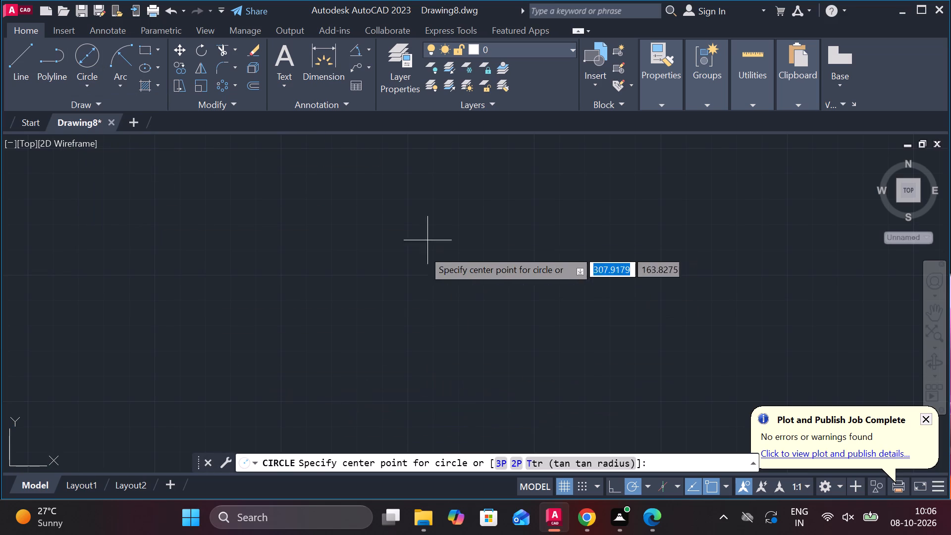
pyautogui.click(449, 308)
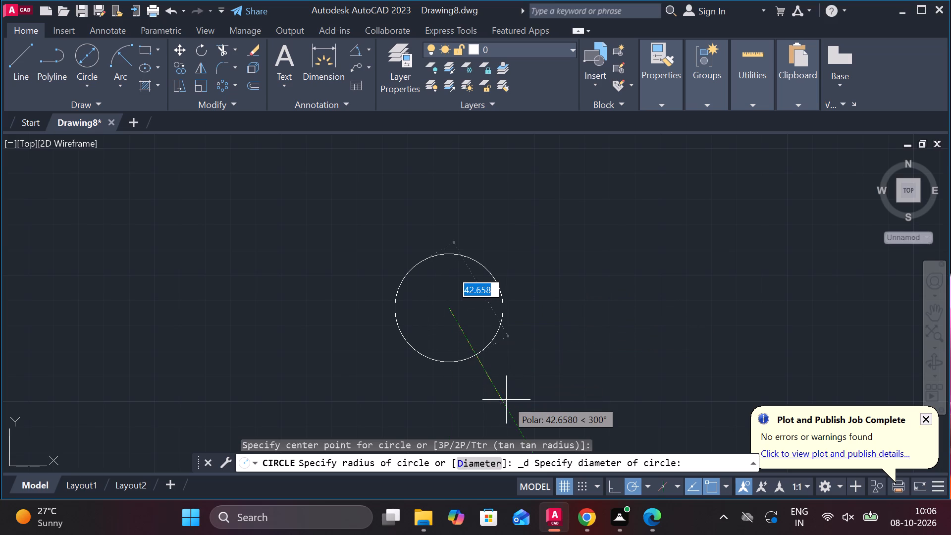
pyautogui.press('2')
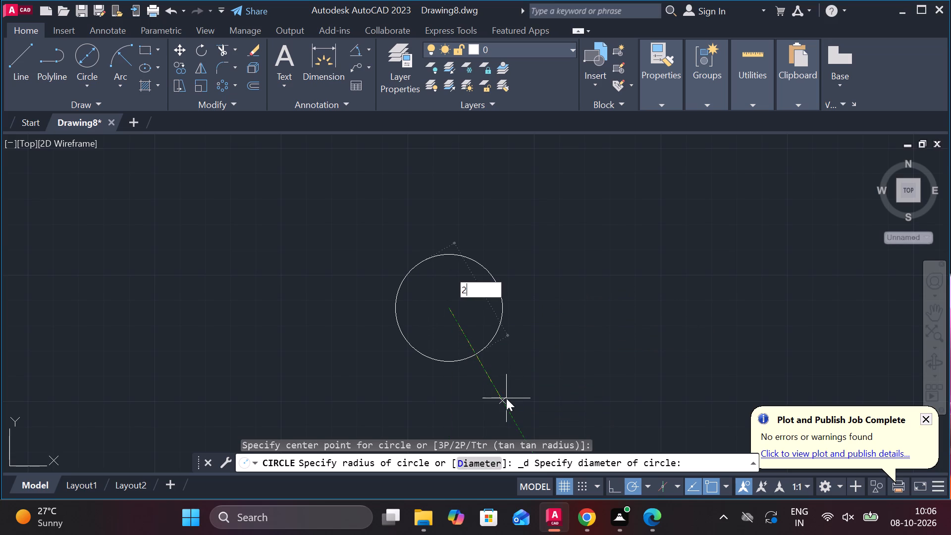
pyautogui.press('0')
pyautogui.press('Return')
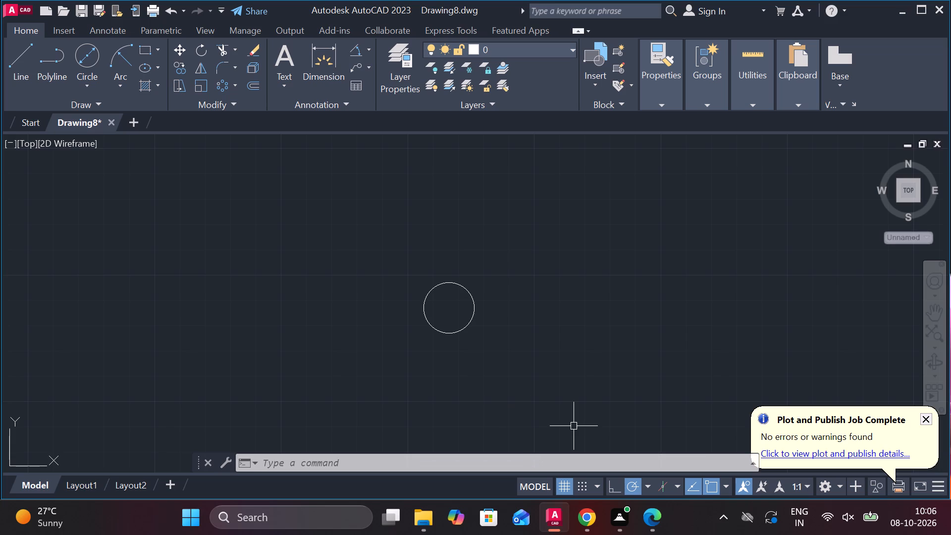
# Draw a concentric circle of diameter 30 on the centre of the 20-diameter circle.
pyautogui.scroll(-2, 466, 212)
pyautogui.scroll(3, 466, 212)
pyautogui.scroll(1, 451, 430)
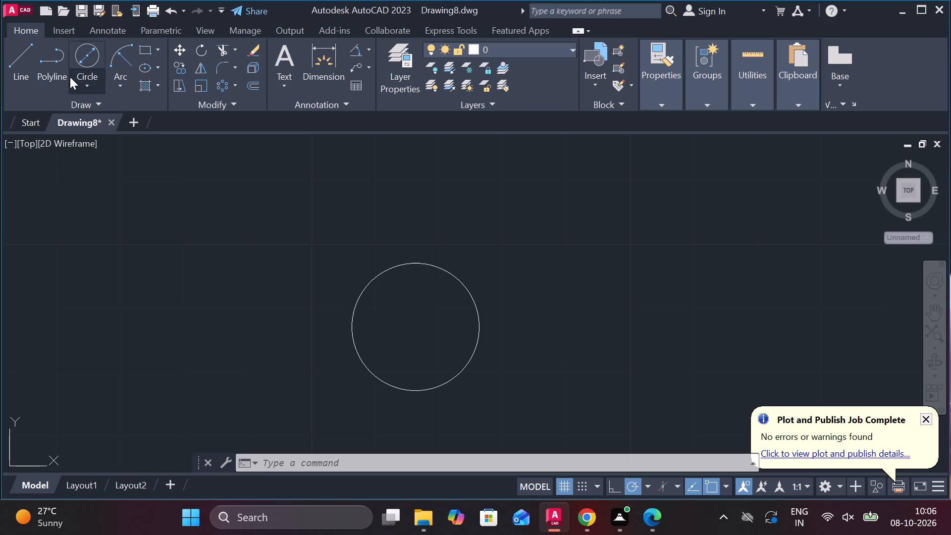
pyautogui.click(85, 80)
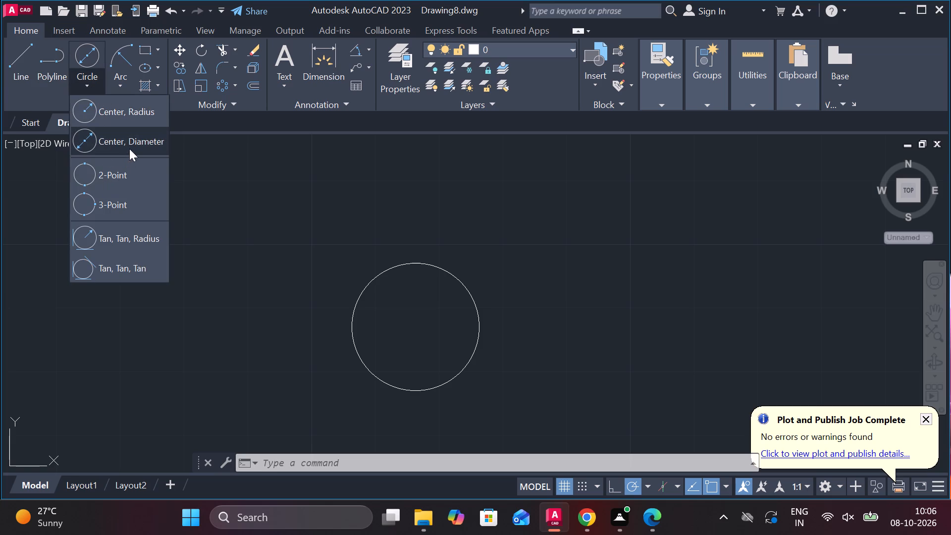
pyautogui.click(130, 147)
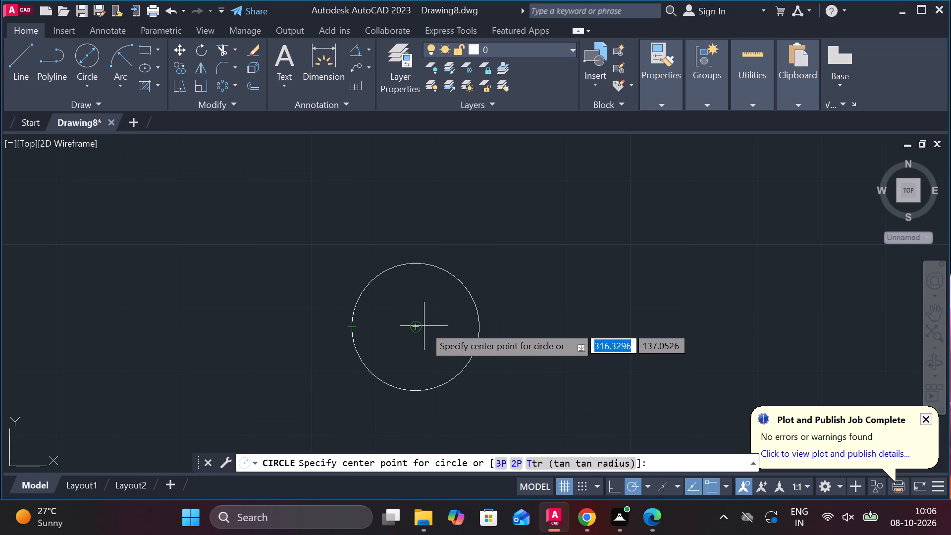
pyautogui.click(420, 326)
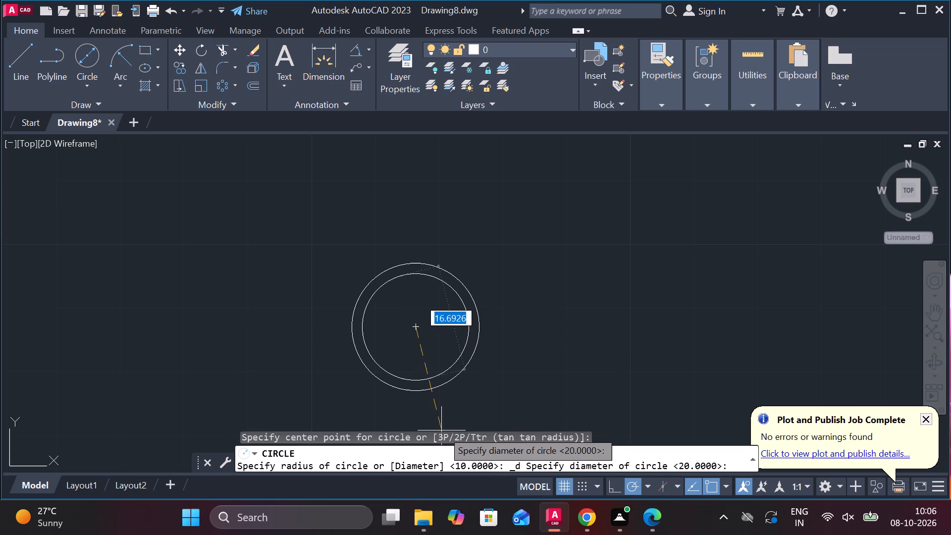
pyautogui.write('30')
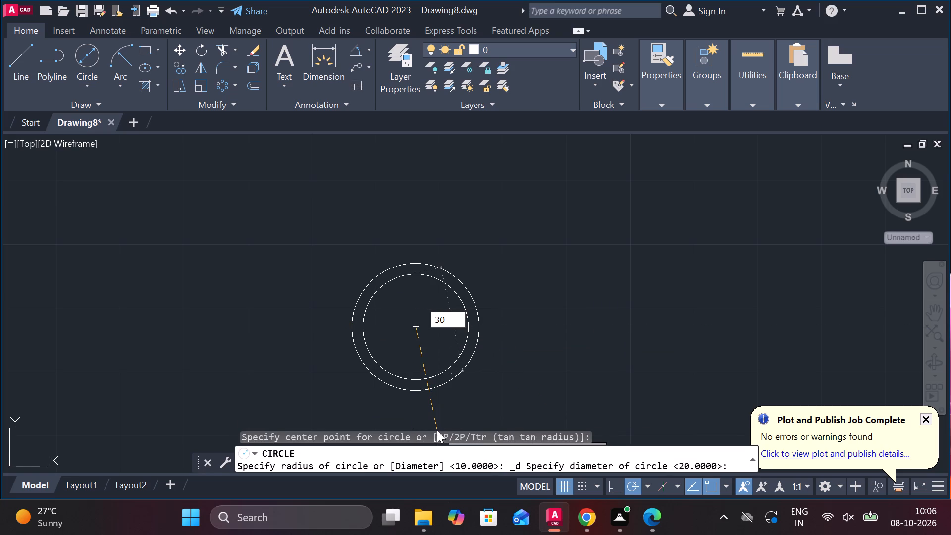
pyautogui.press('Return')
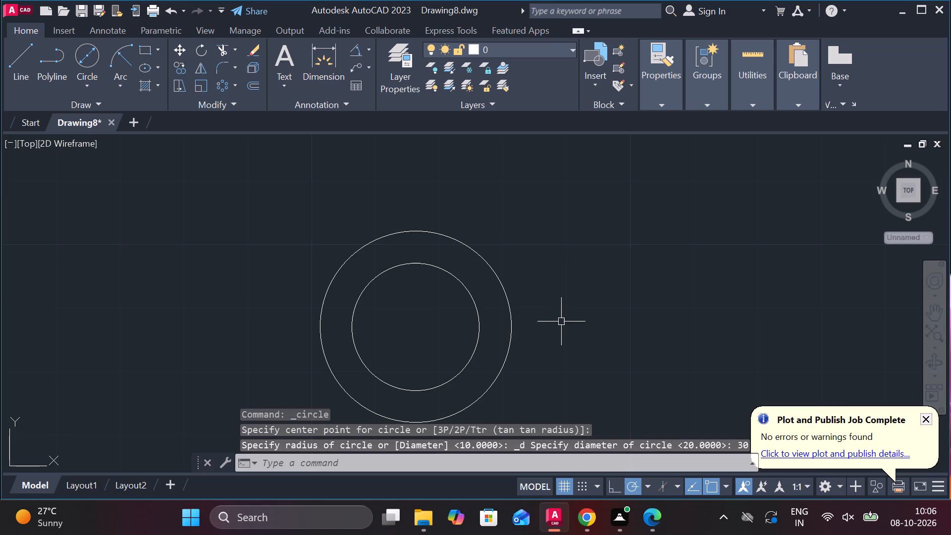
# Draw a horizontal line 36 long from the shared centre of the circles in the positive X direction.
pyautogui.scroll(-1, 562, 300)
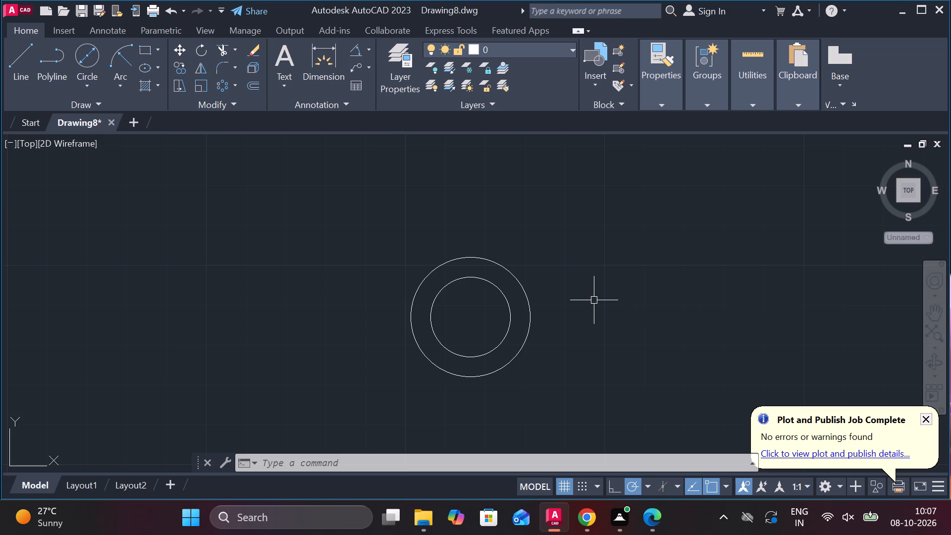
pyautogui.click(29, 53)
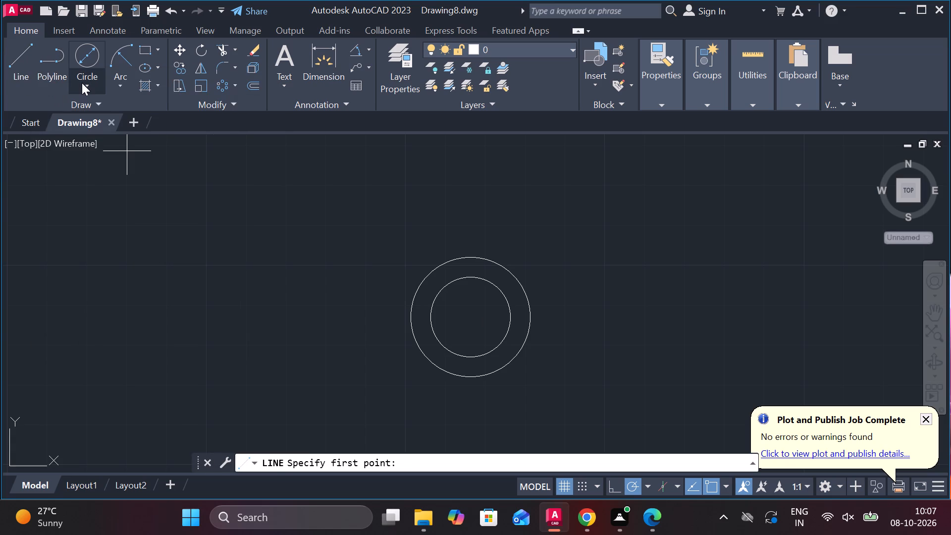
pyautogui.click(82, 83)
pyautogui.click(12, 66)
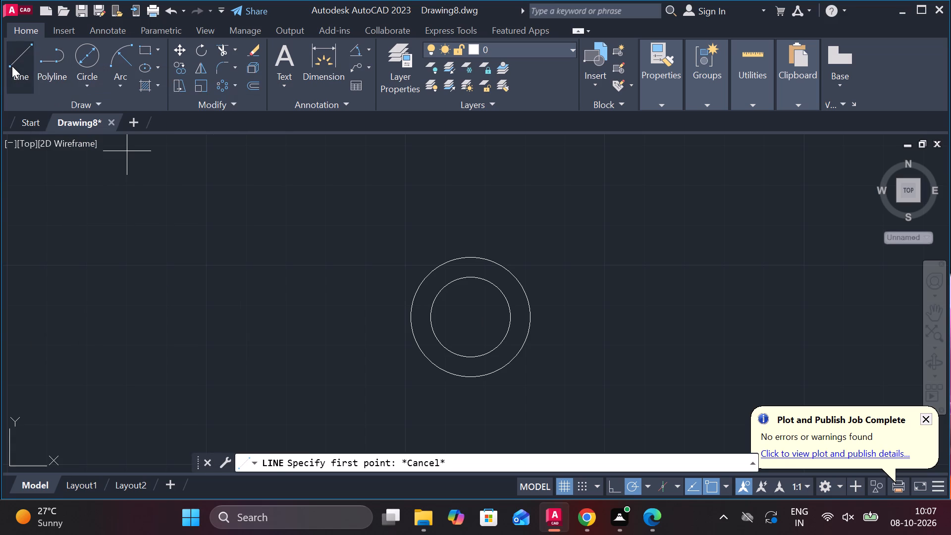
pyautogui.click(474, 313)
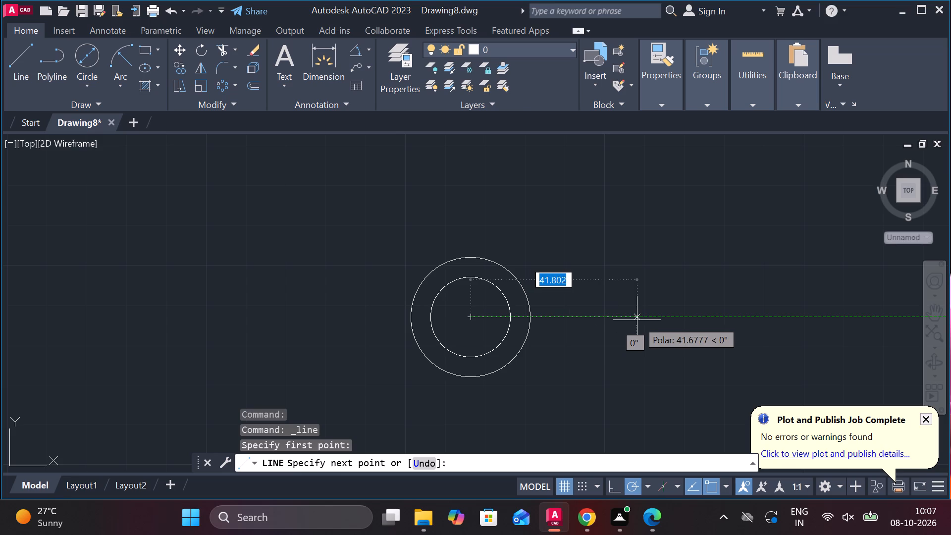
pyautogui.press('3')
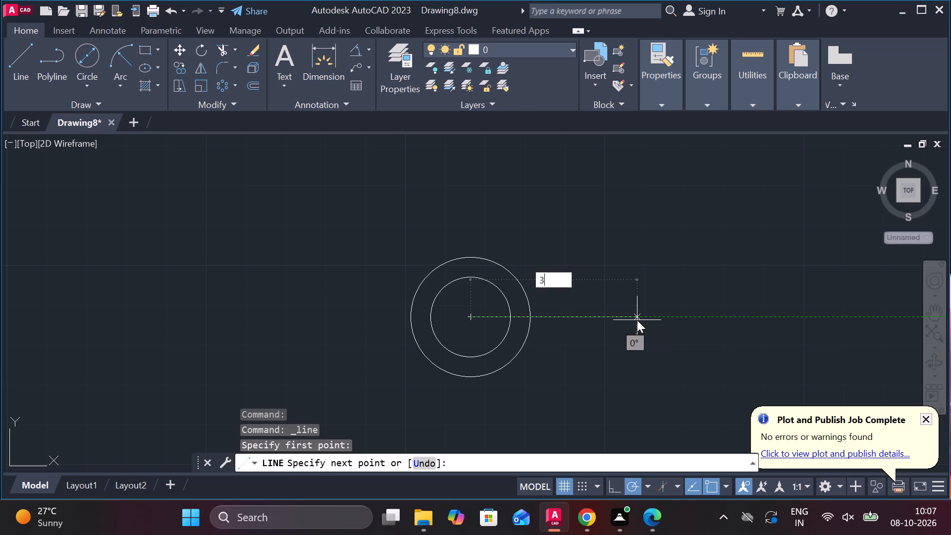
pyautogui.press('6')
pyautogui.press('Return')
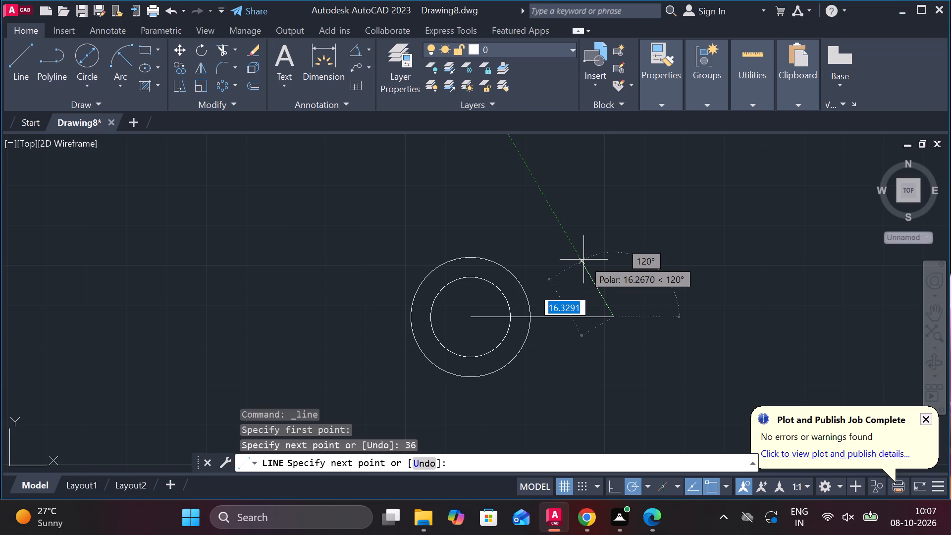
pyautogui.press('Escape')
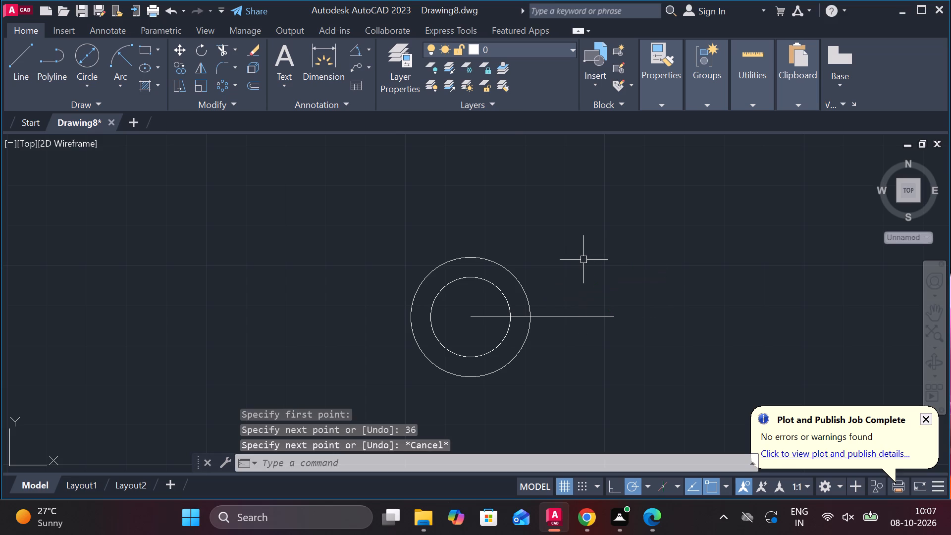
# Draw a circle of radius 8 centred on the free end of the 36-long horizontal line.
pyautogui.click(81, 81)
pyautogui.click(116, 106)
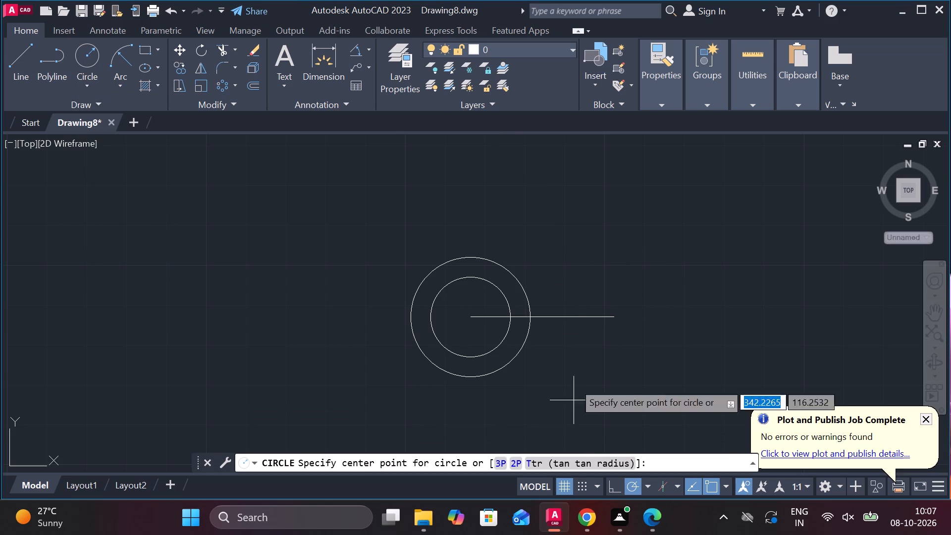
pyautogui.click(611, 317)
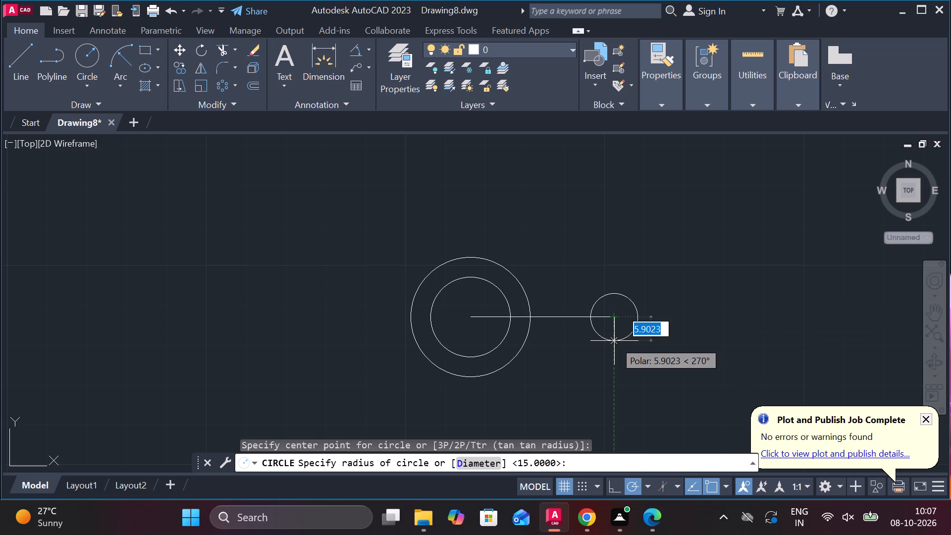
pyautogui.press('8')
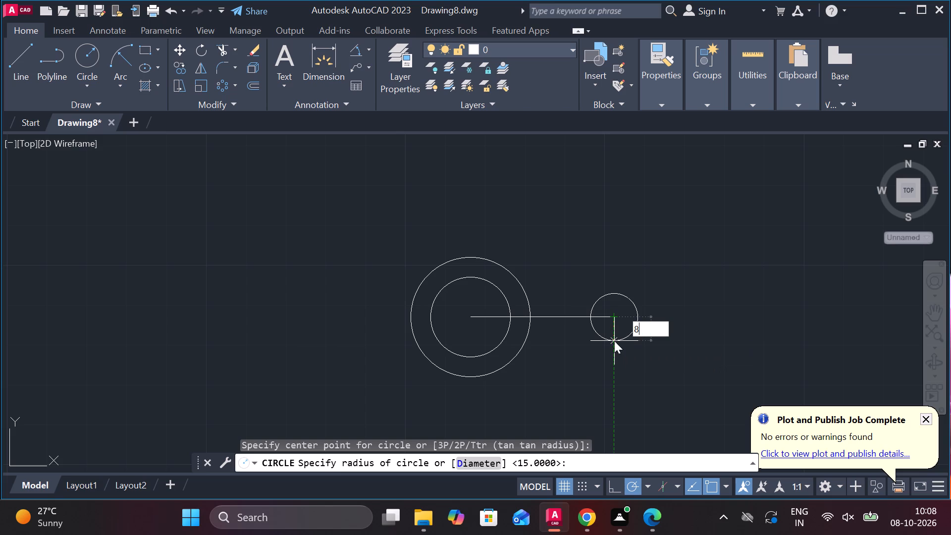
pyautogui.press('Return')
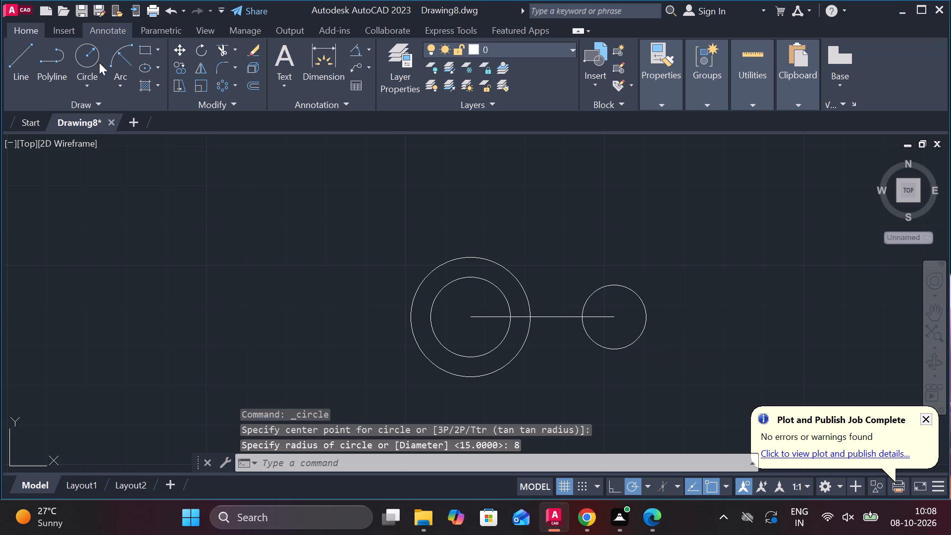
# Draw a concentric circle of radius 4 on the centre of the radius 8 circle.
pyautogui.click(95, 83)
pyautogui.click(137, 110)
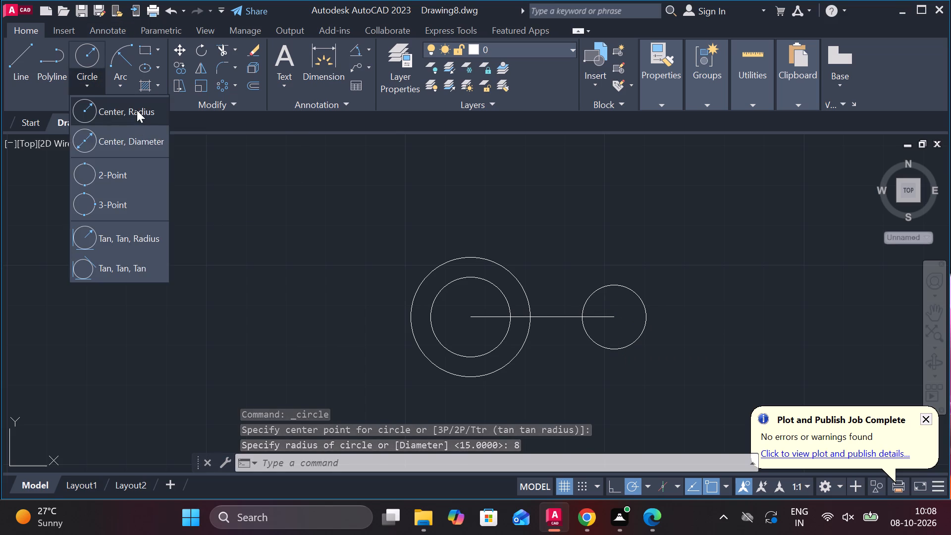
pyautogui.click(616, 320)
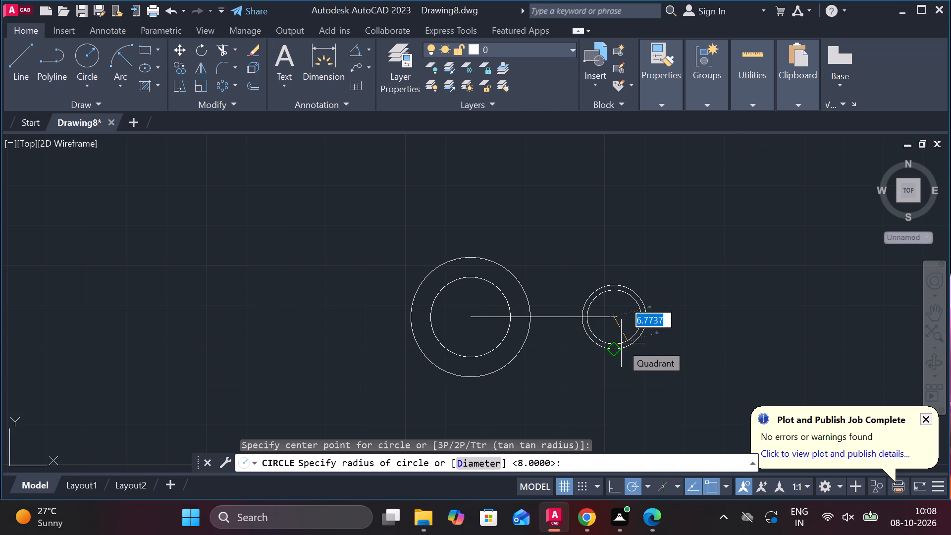
pyautogui.press('4')
pyautogui.press('Return')
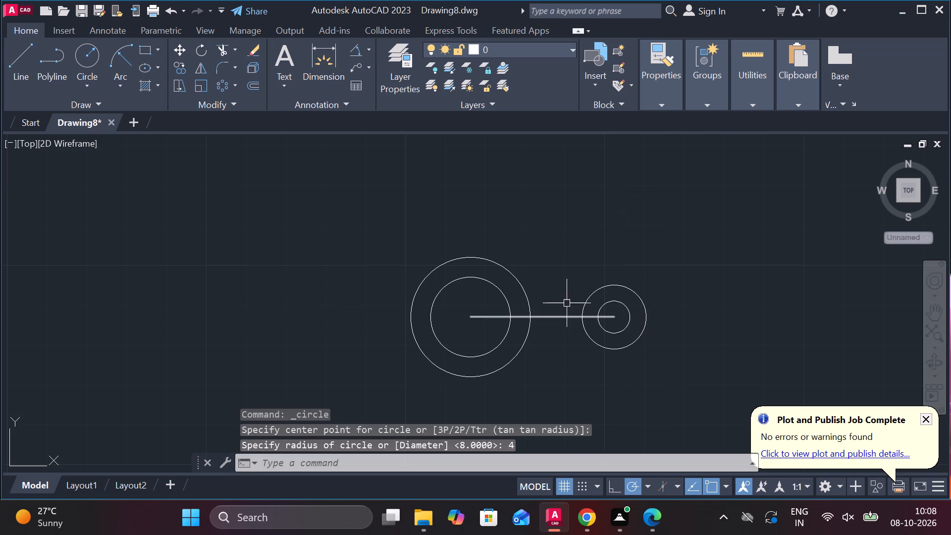
# Draw a vertical line 35 long from the centre of the 20 and 30 diameter circles in the positive Y direction.
pyautogui.scroll(2, 570, 341)
pyautogui.scroll(-3, 570, 341)
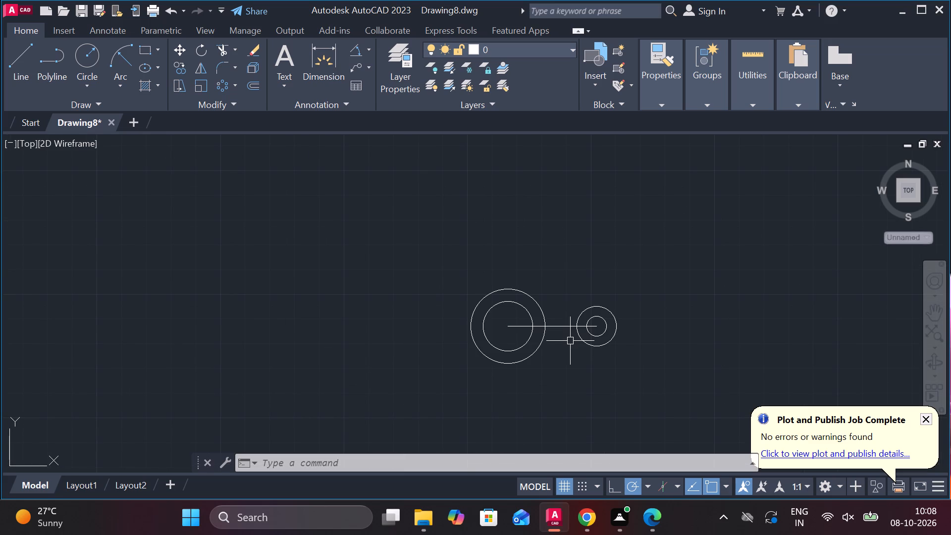
pyautogui.click(22, 73)
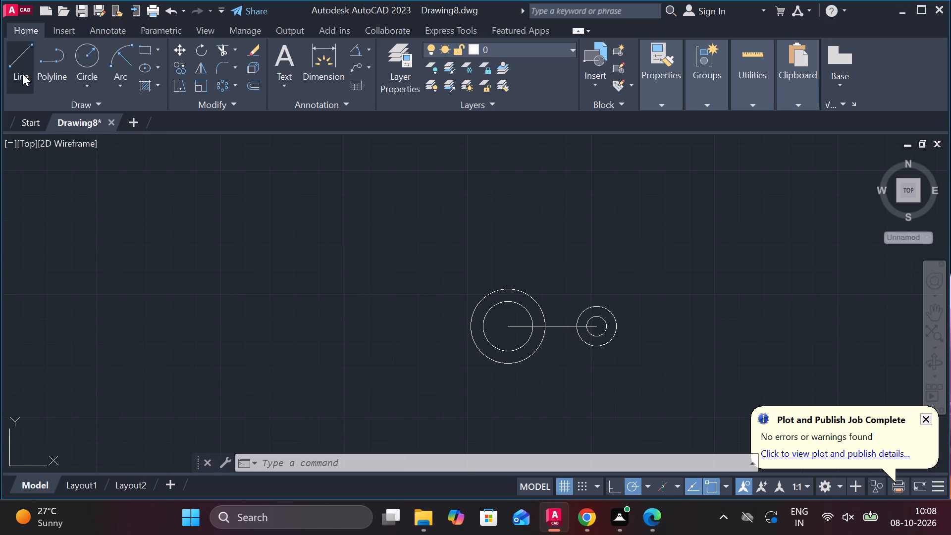
pyautogui.click(509, 323)
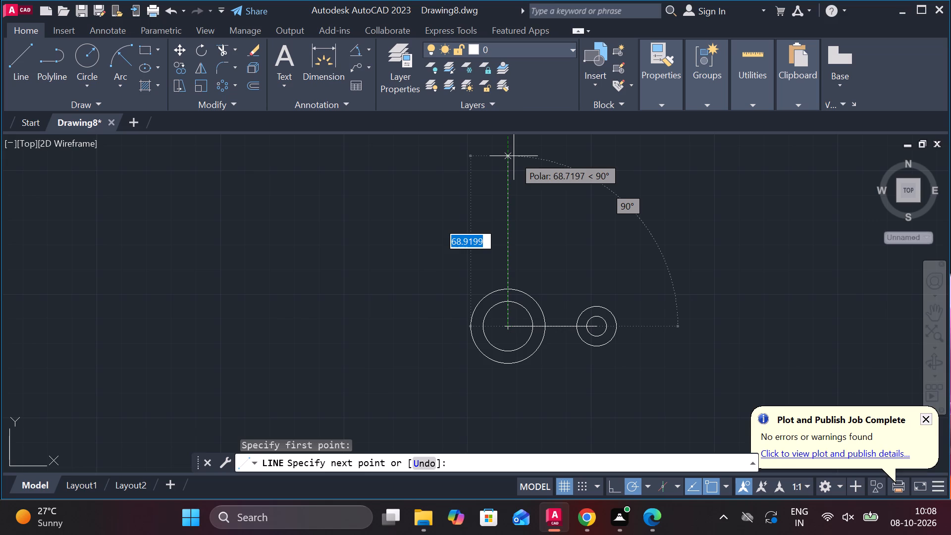
pyautogui.press('3')
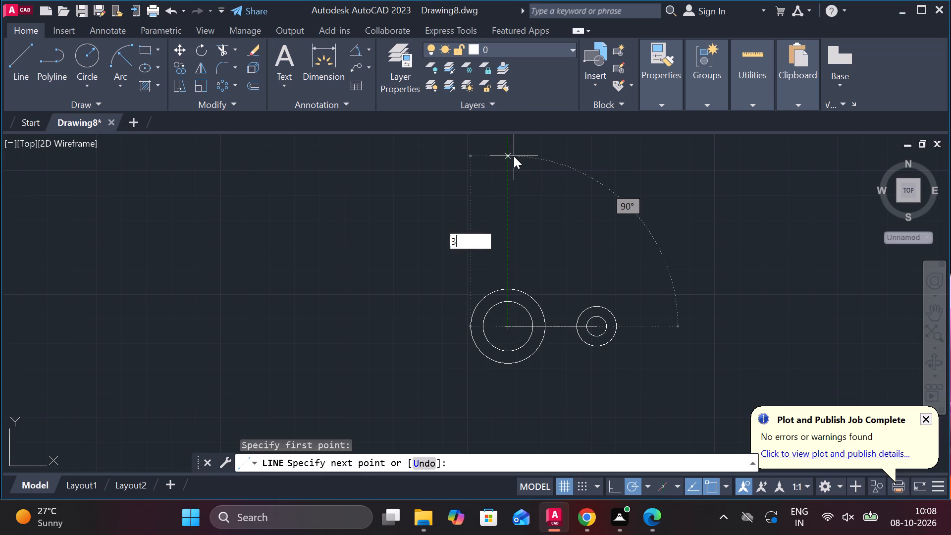
pyautogui.press('5')
pyautogui.press('Return')
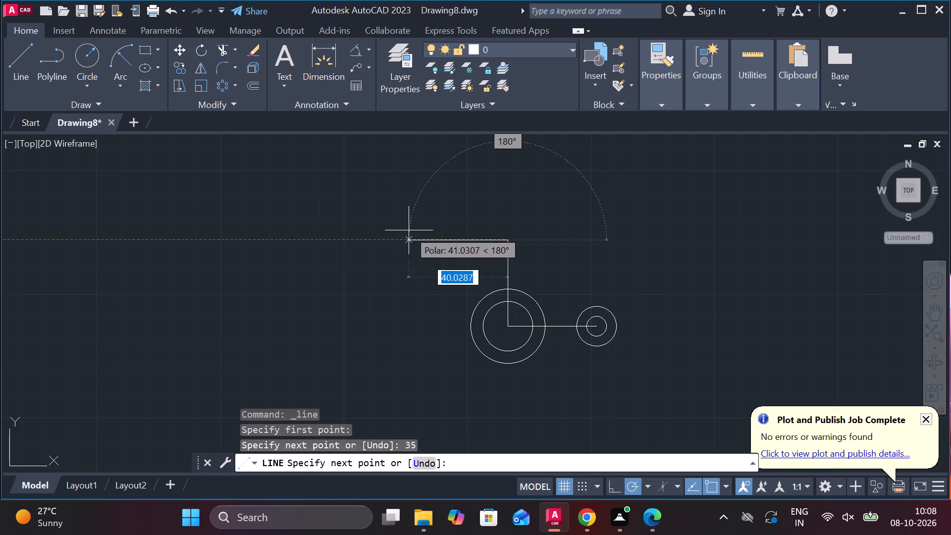
pyautogui.press('Escape')
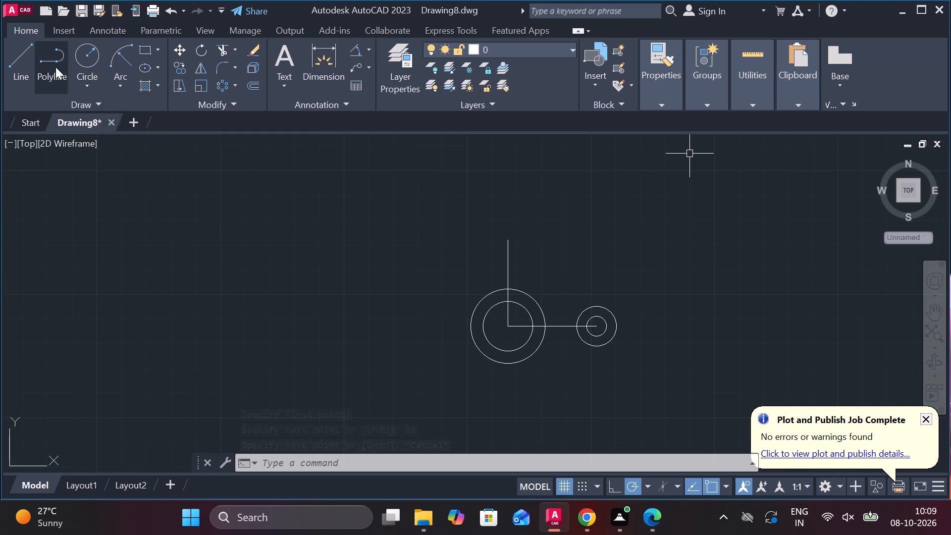
# Draw a centre-diameter circle of diameter 32 centred on the upper end of the 35-long vertical line.
pyautogui.click(95, 84)
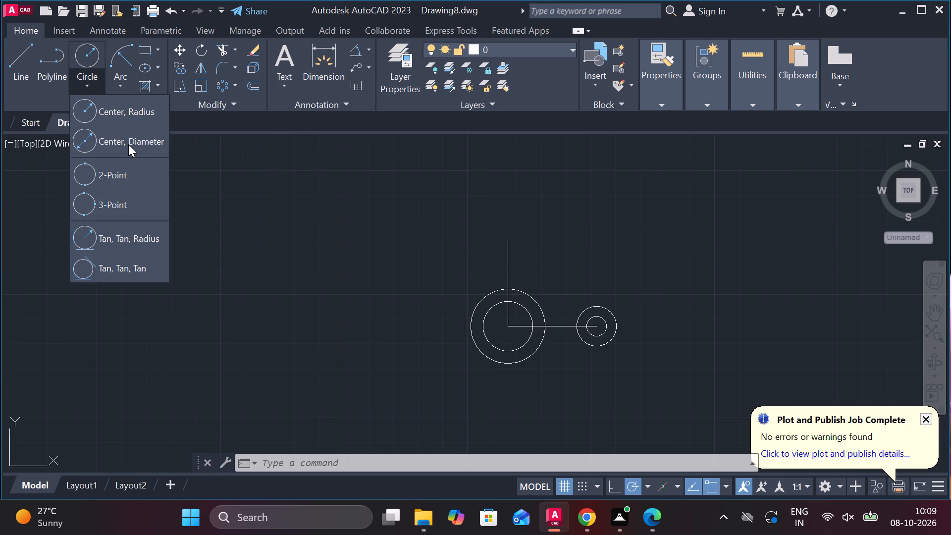
pyautogui.click(128, 144)
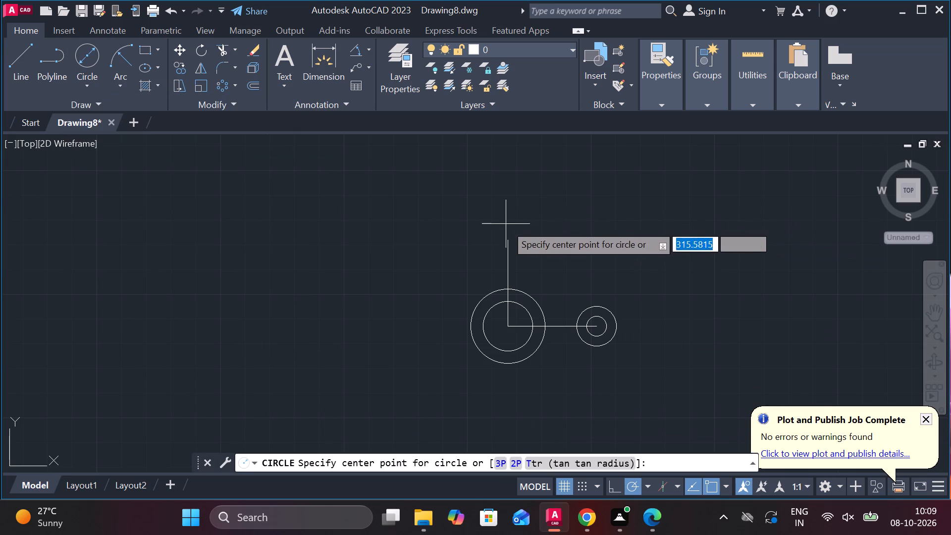
pyautogui.click(508, 244)
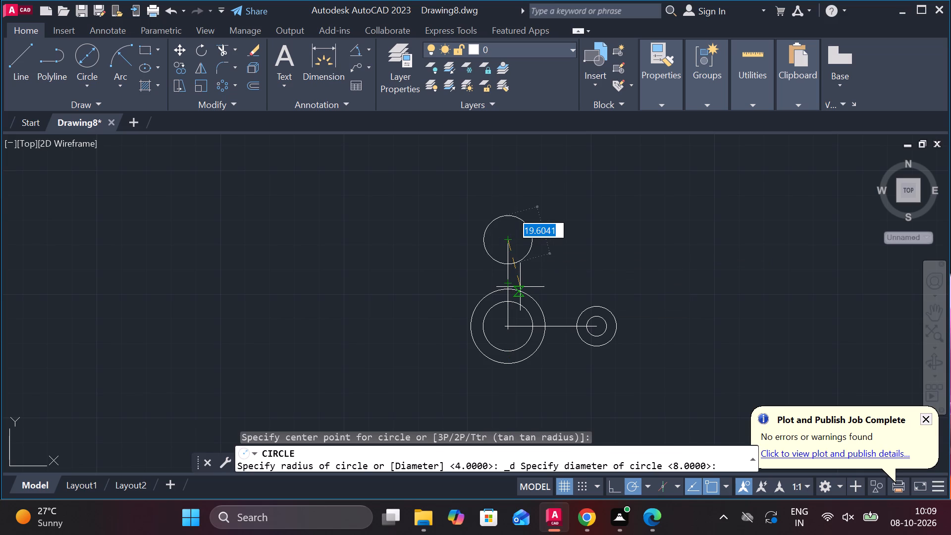
pyautogui.write('34')
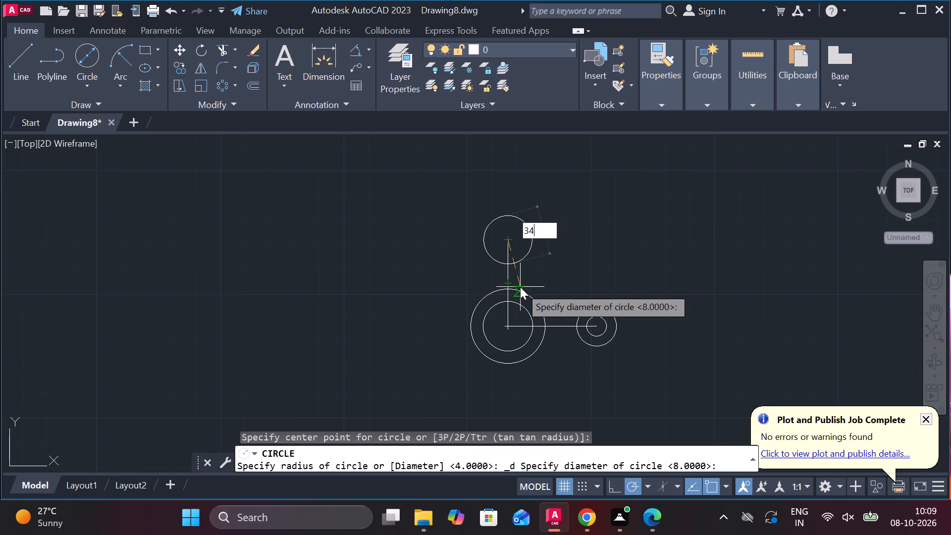
pyautogui.press('BackSpace')
pyautogui.press('BackSpace')
pyautogui.write('32')
pyautogui.press('Return')
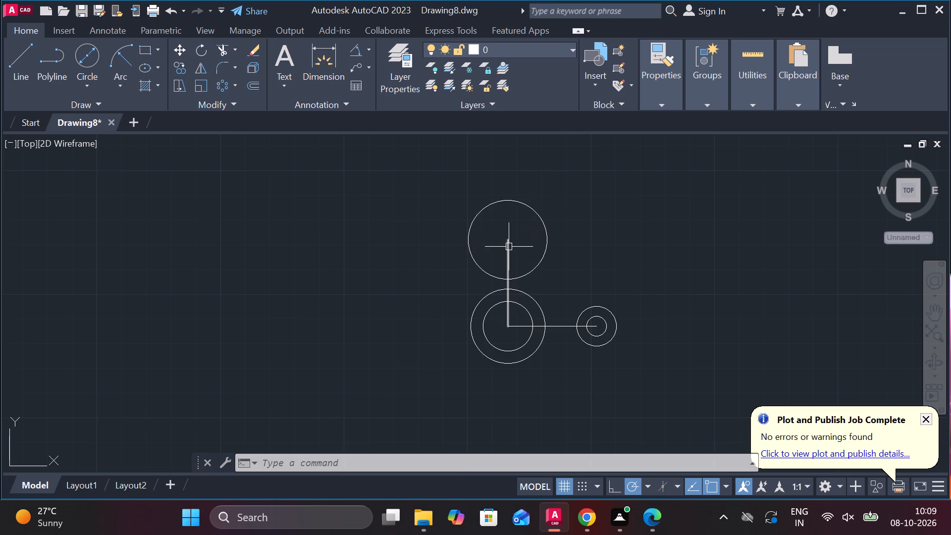
# Draw a concentric circle of diameter 24 on the centre of the 32-diameter circle.
pyautogui.click(85, 79)
pyautogui.click(116, 147)
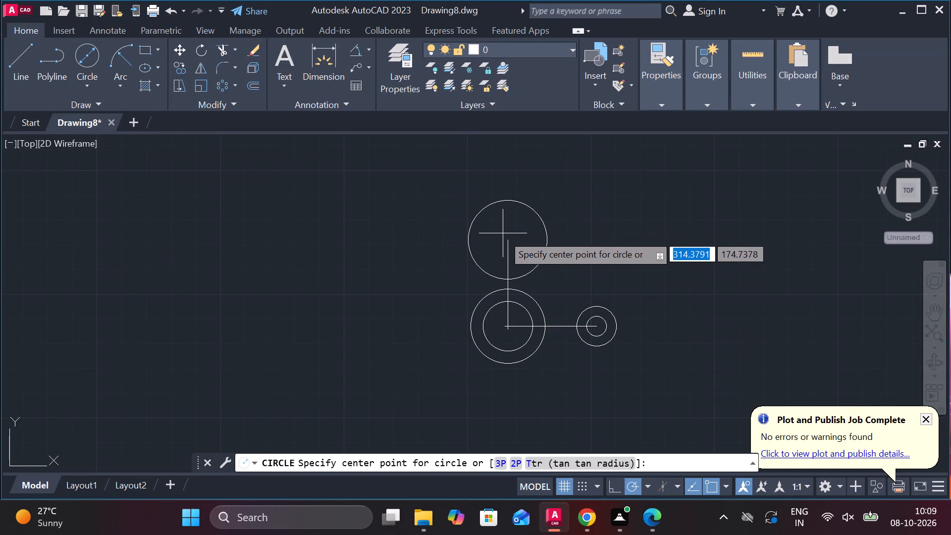
pyautogui.click(503, 239)
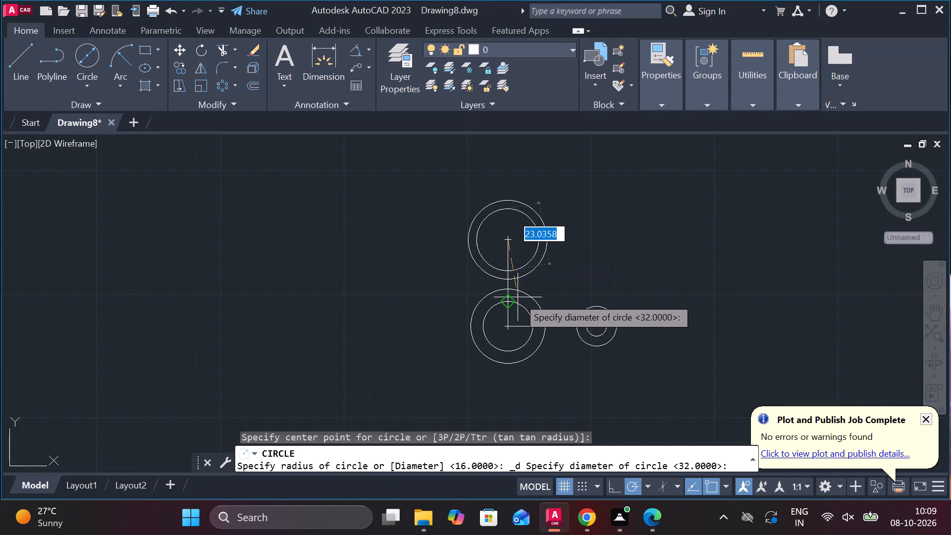
pyautogui.write('24')
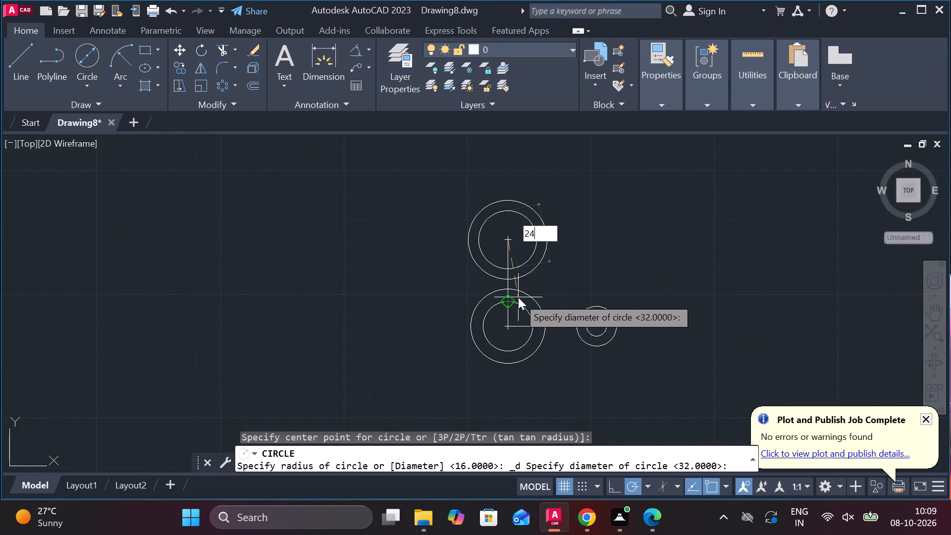
pyautogui.press('Return')
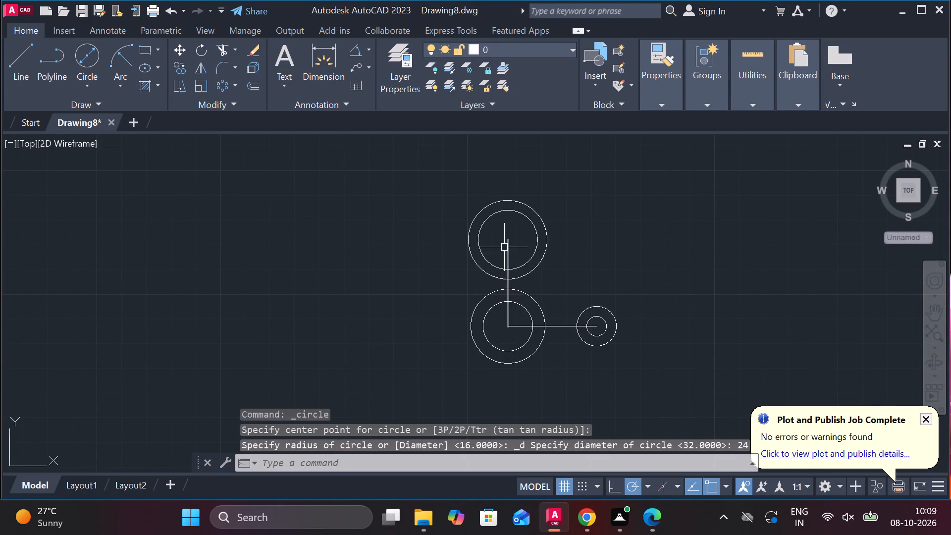
# Move the 32 and 24 diameter circles together by 10 in the negative X direction, using their centre as base point.
pyautogui.click(522, 215)
pyautogui.click(533, 207)
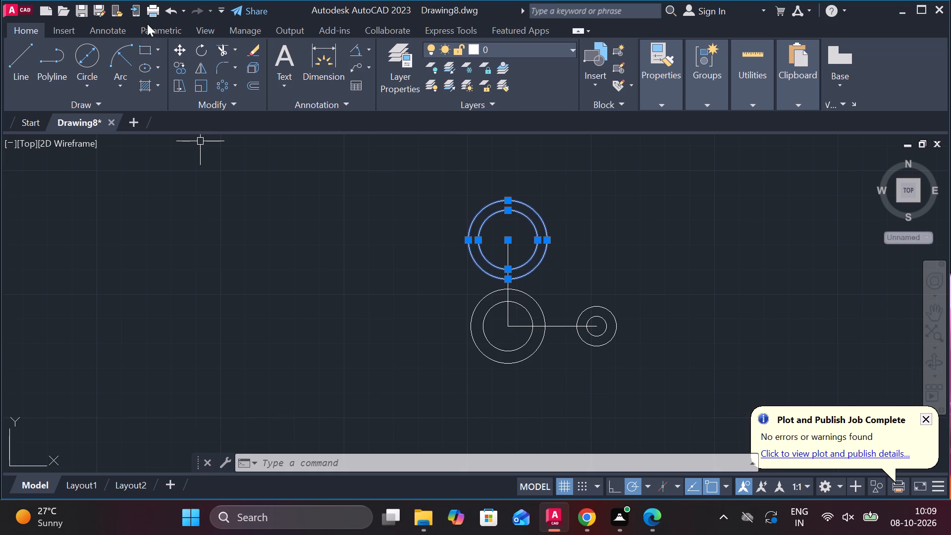
pyautogui.click(183, 49)
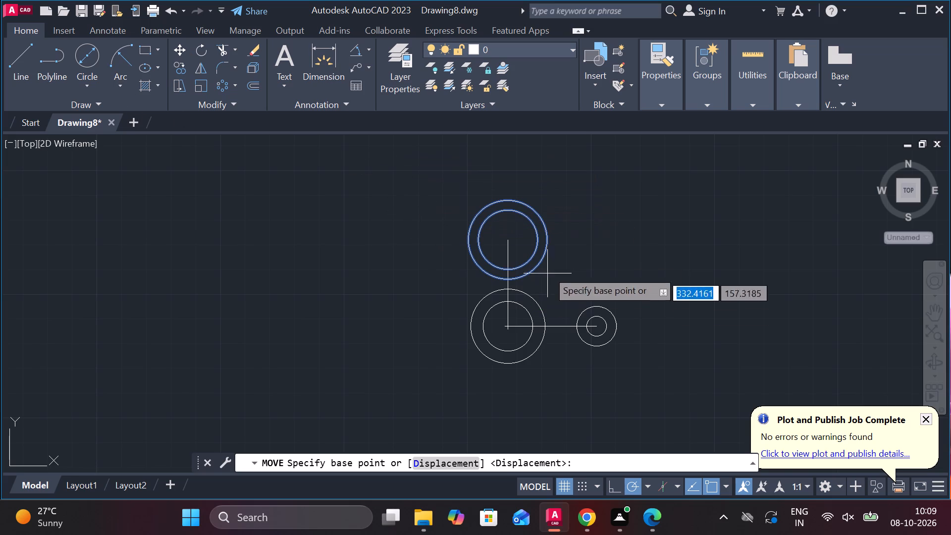
pyautogui.click(513, 238)
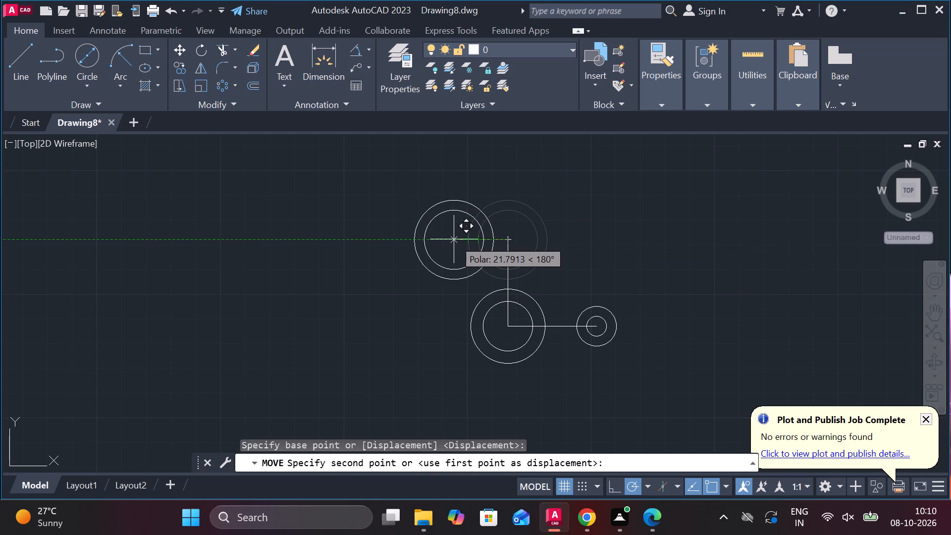
pyautogui.press('1')
pyautogui.press('0')
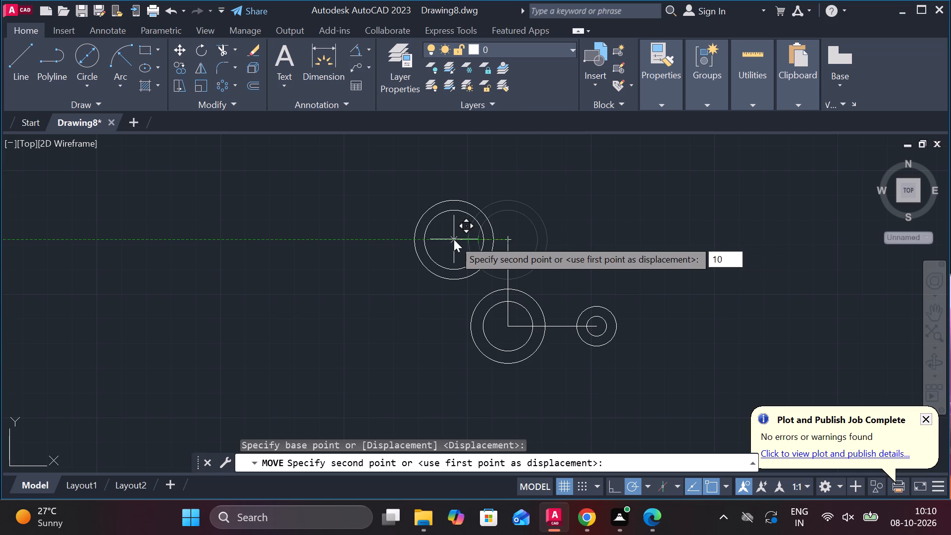
pyautogui.press('Return')
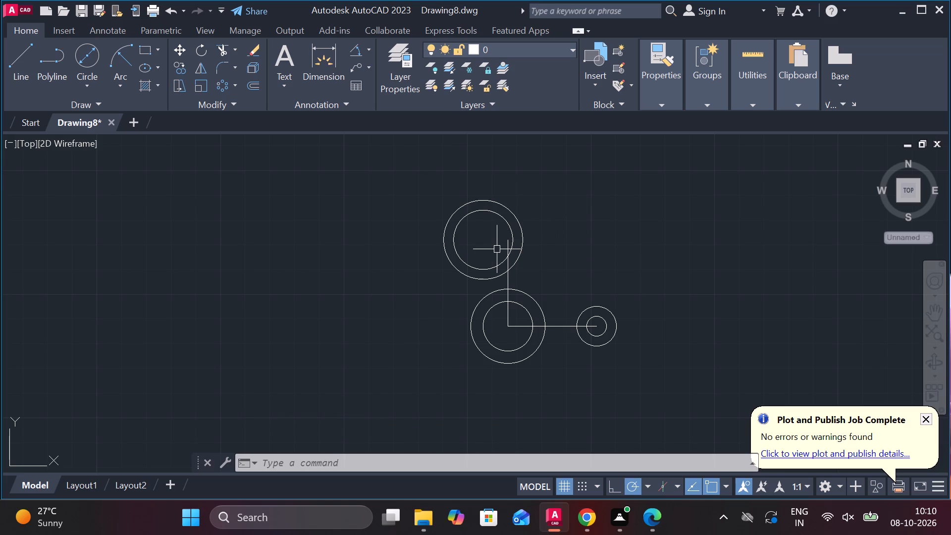
# Draw a horizontal line 45 long from the centre of the 20 and 30 diameter circles in the negative X direction.
pyautogui.click(26, 72)
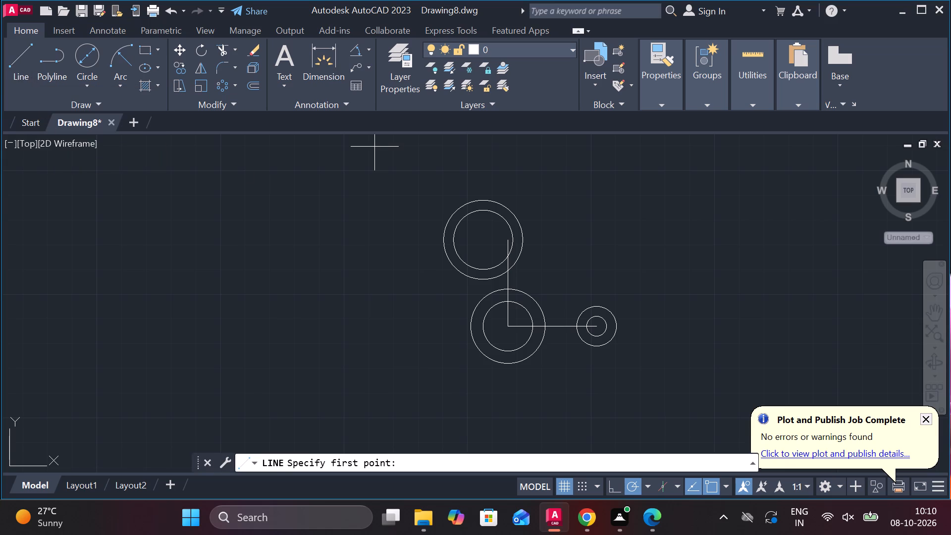
pyautogui.click(508, 328)
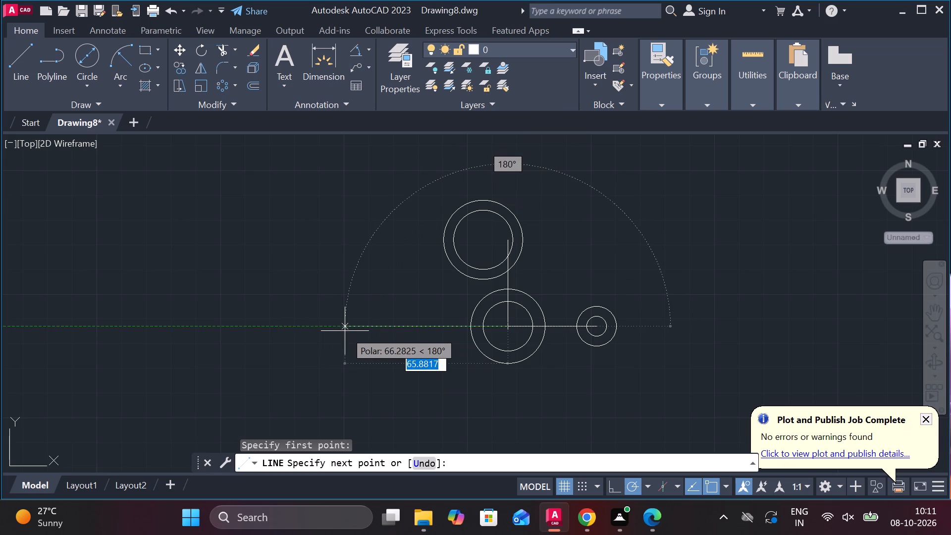
pyautogui.write('45')
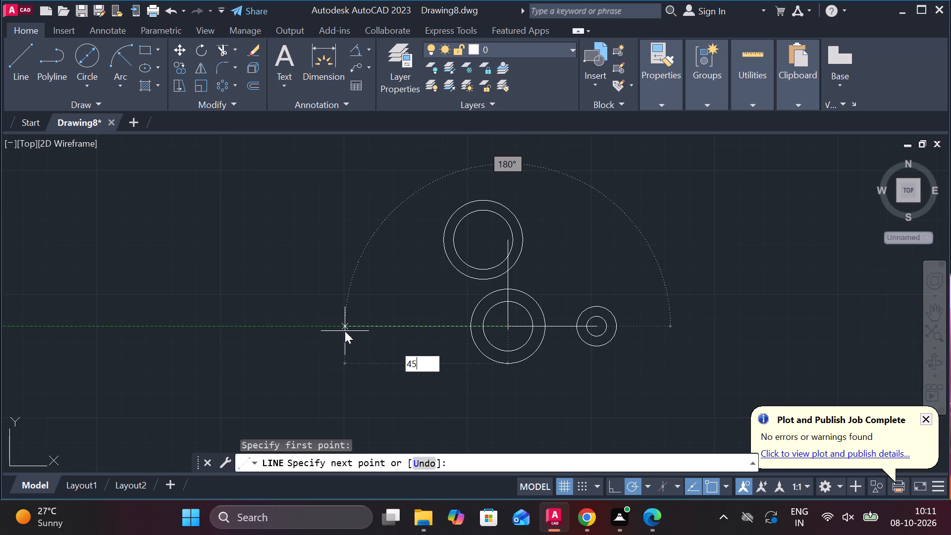
pyautogui.press('Return')
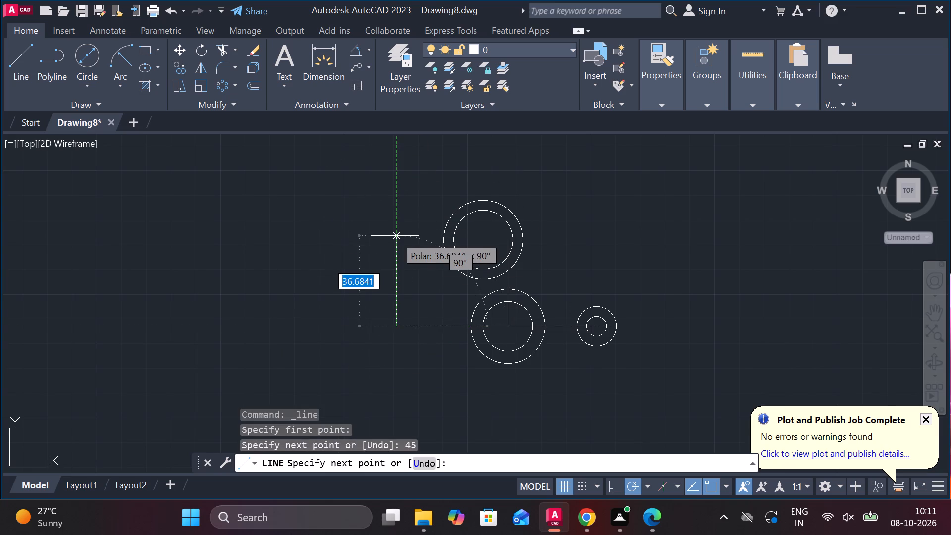
# Draw a circle of radius 8 centred on the free end of the 45-long horizontal line.
pyautogui.press('Escape')
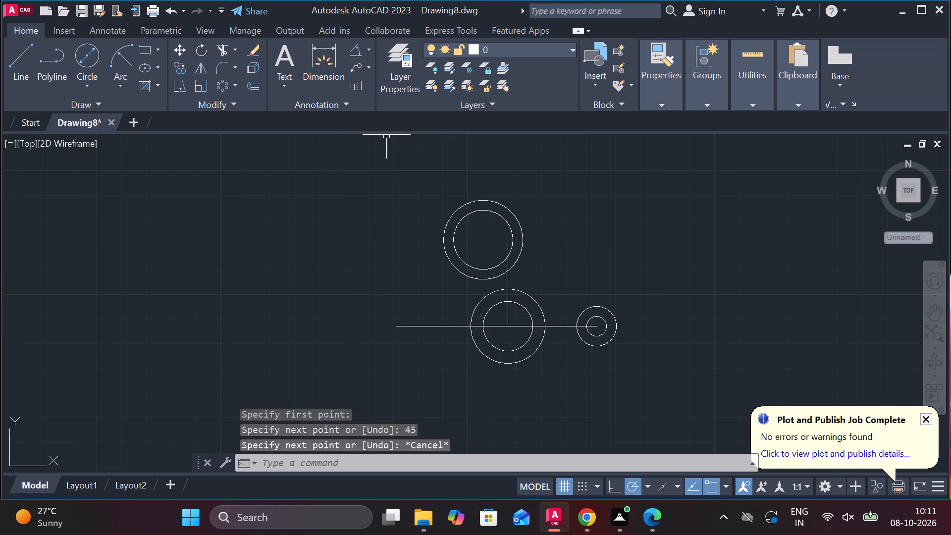
pyautogui.click(90, 83)
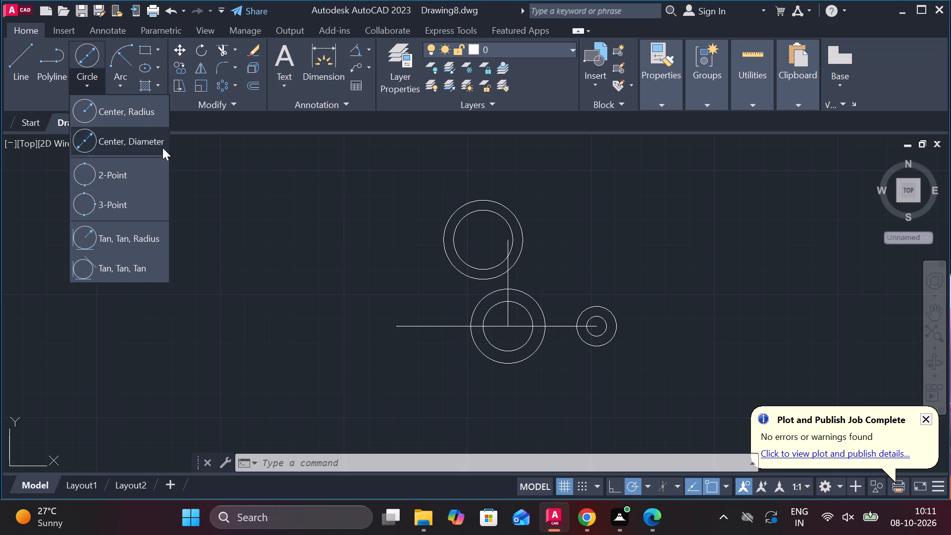
pyautogui.click(142, 113)
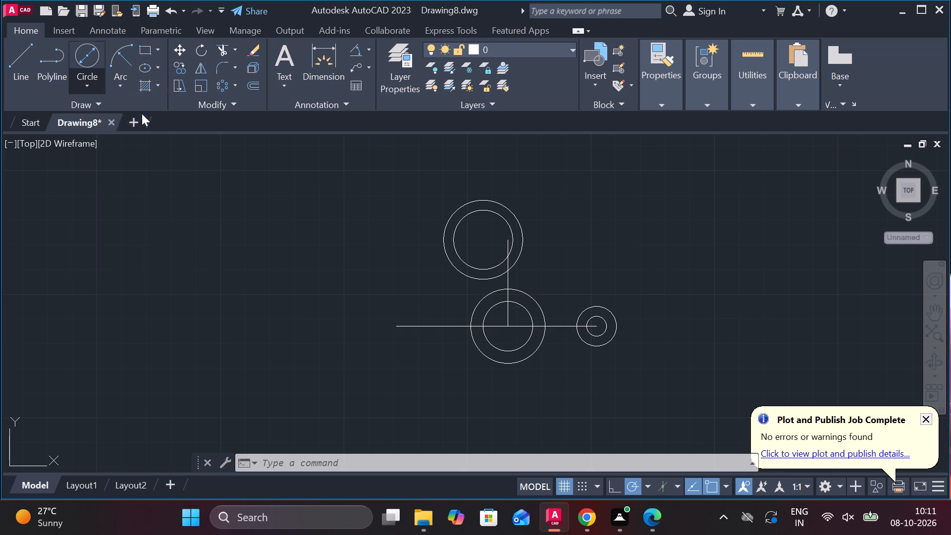
pyautogui.click(397, 329)
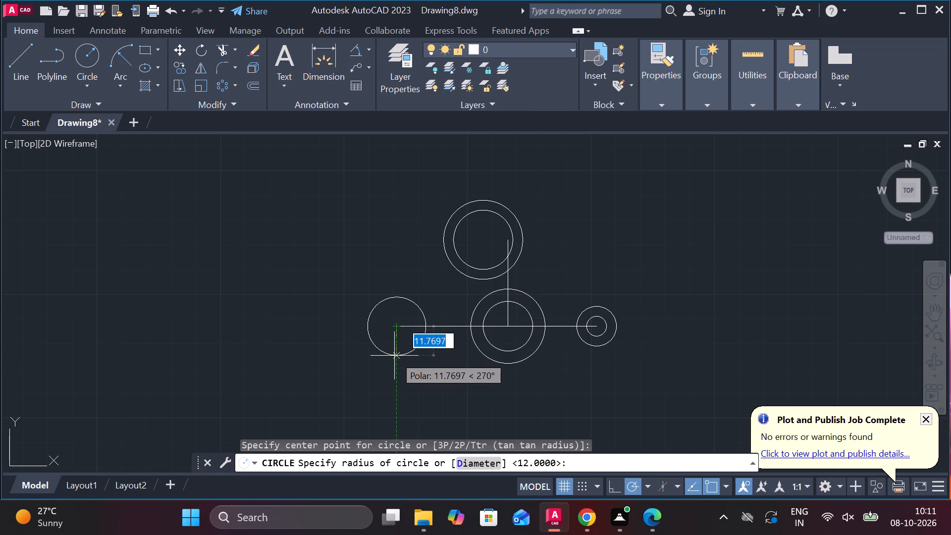
pyautogui.press('8')
pyautogui.press('Return')
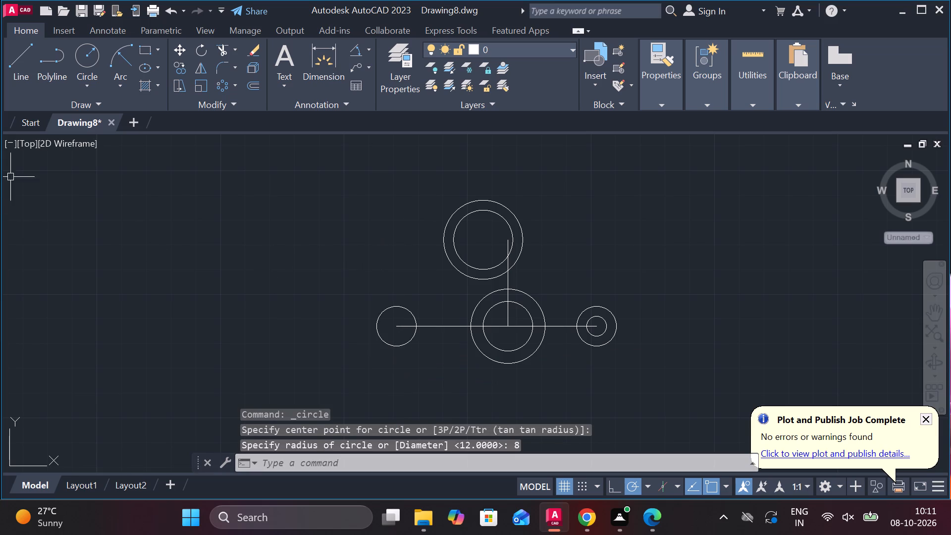
# Draw a concentric circle of radius 4 on the centre of the new radius 8 circle.
pyautogui.click(82, 88)
pyautogui.click(101, 113)
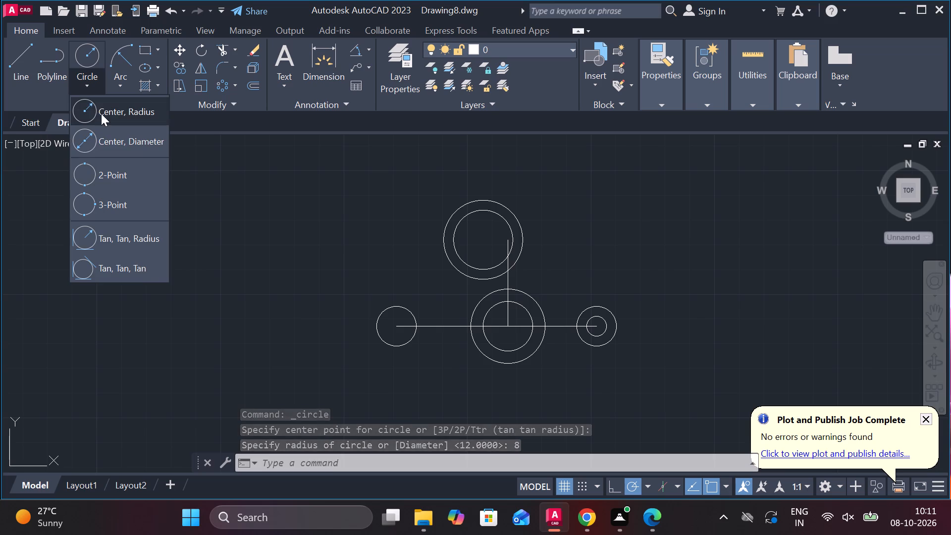
pyautogui.click(398, 328)
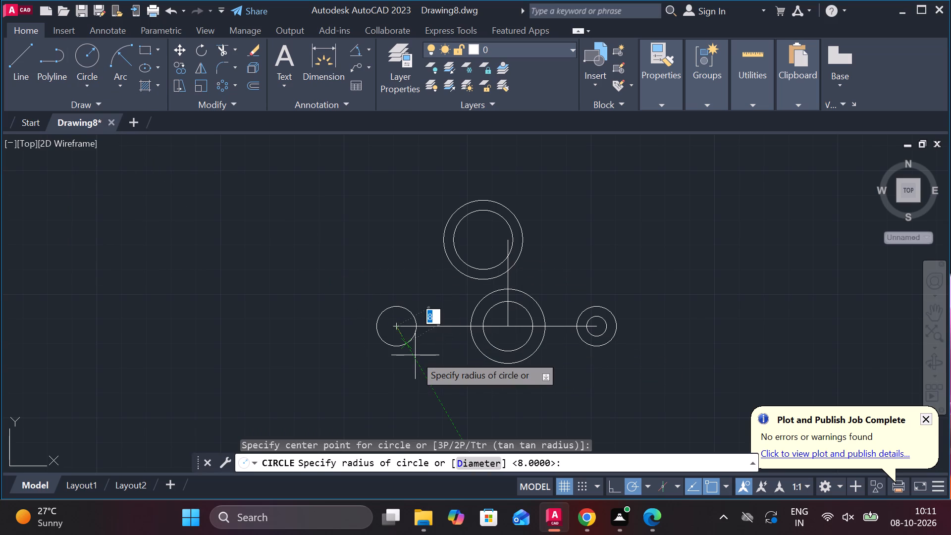
pyautogui.press('4')
pyautogui.press('Return')
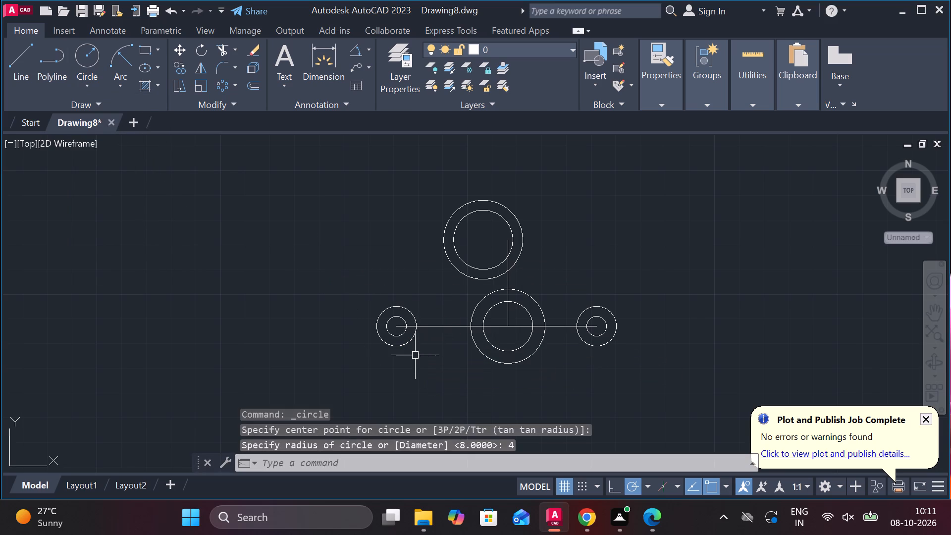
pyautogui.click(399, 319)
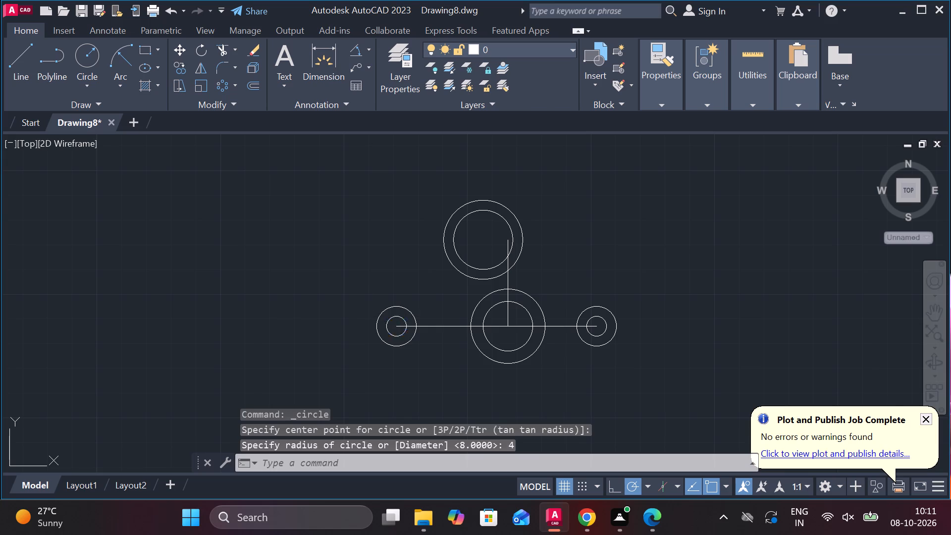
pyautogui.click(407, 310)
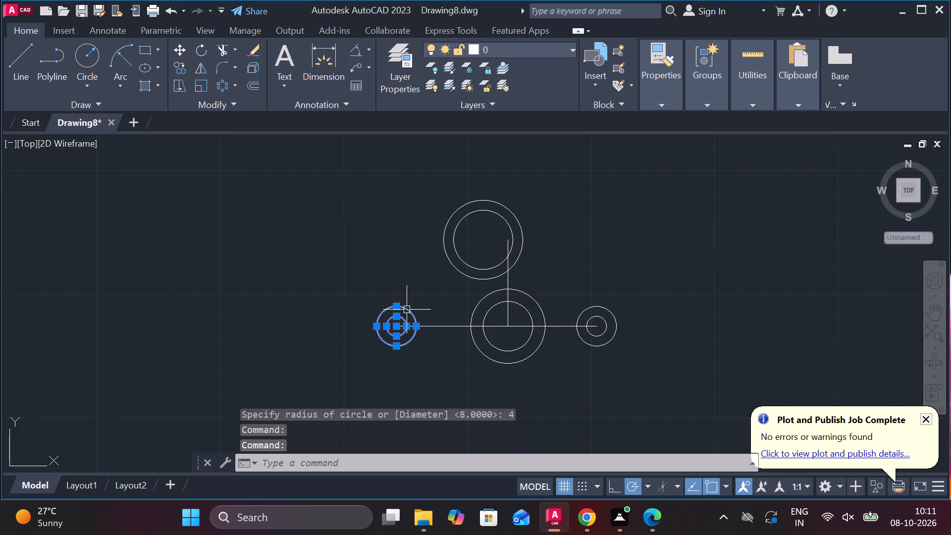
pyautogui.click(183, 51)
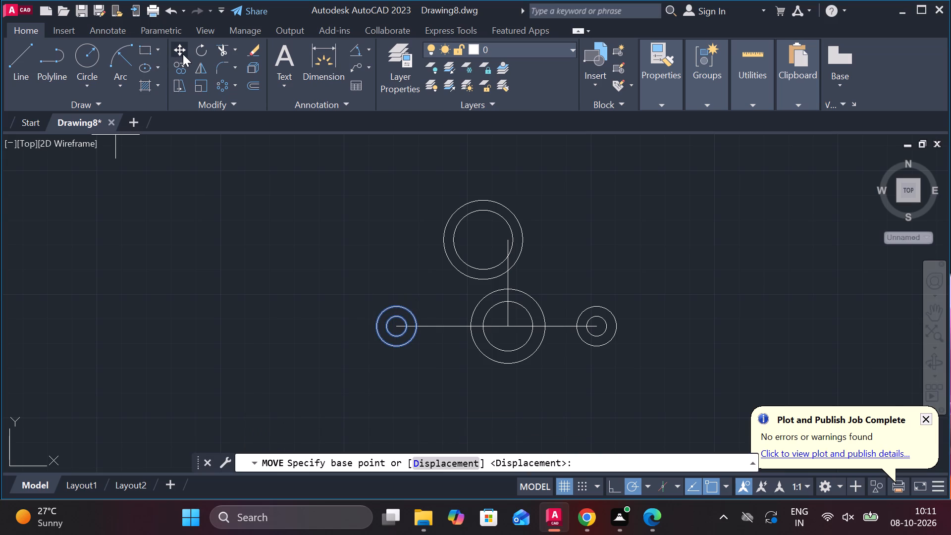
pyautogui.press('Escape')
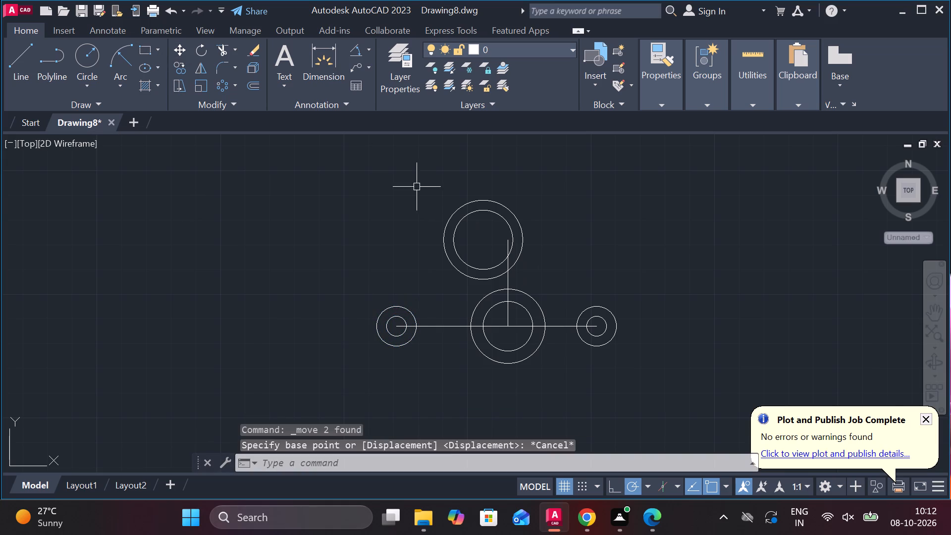
# Copy the radius 8 and 4 circles together by 10 in the positive X direction, using their centre as base point.
pyautogui.click(398, 319)
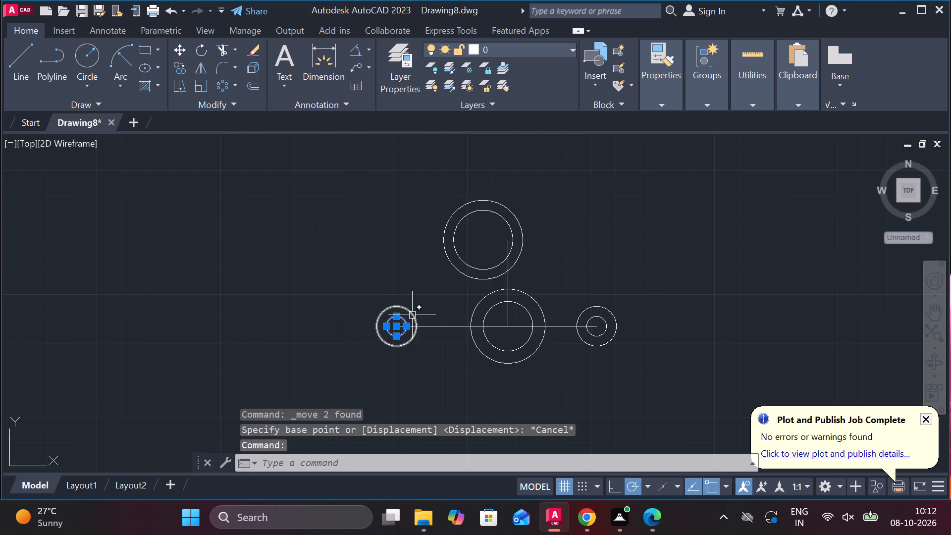
pyautogui.click(412, 315)
pyautogui.click(181, 60)
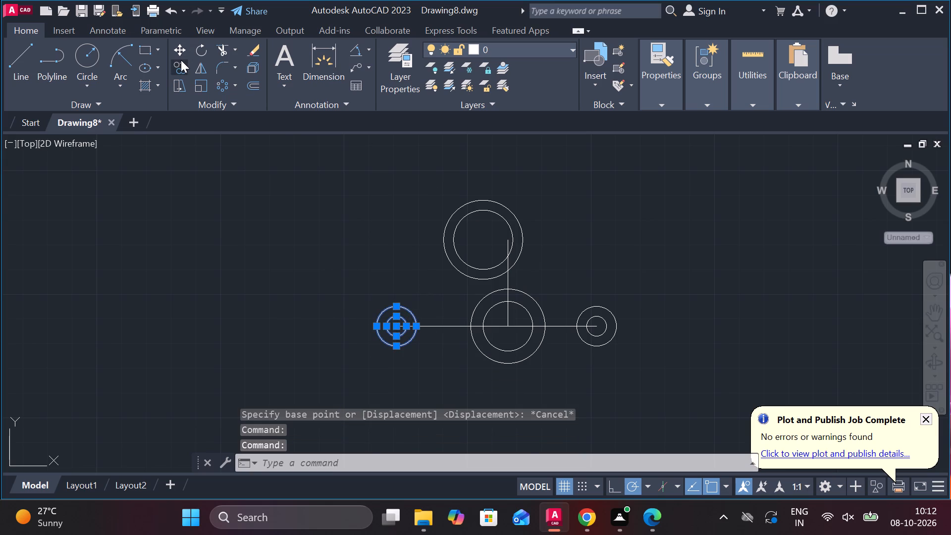
pyautogui.click(397, 327)
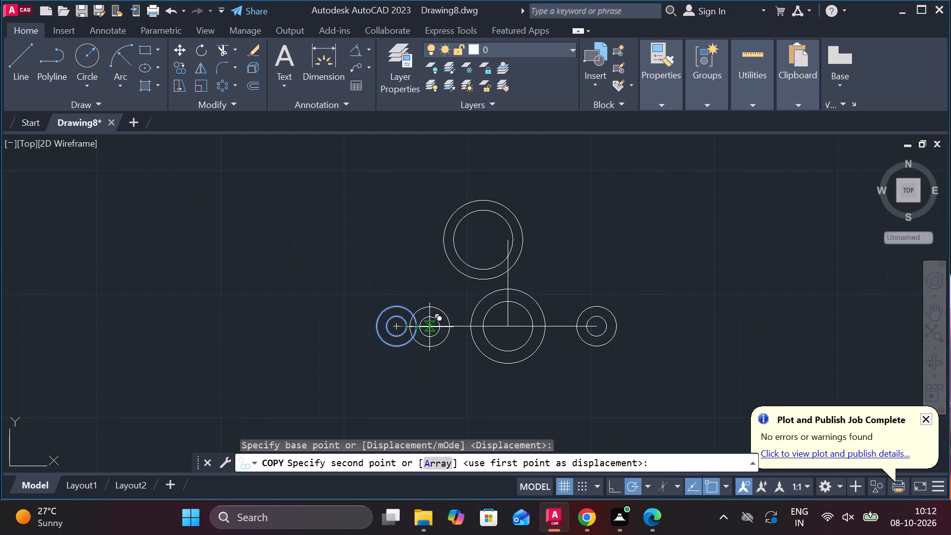
pyautogui.press('1')
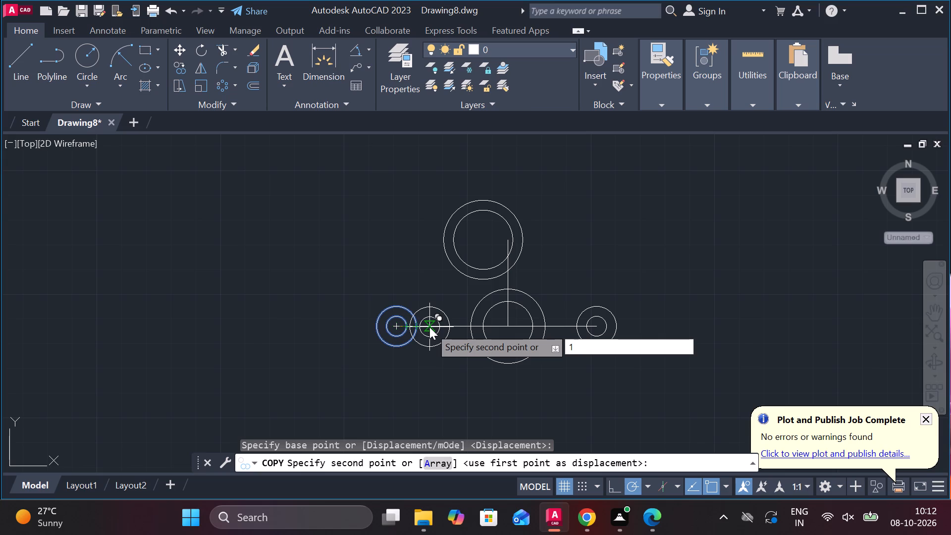
pyautogui.press('0')
pyautogui.press('Return')
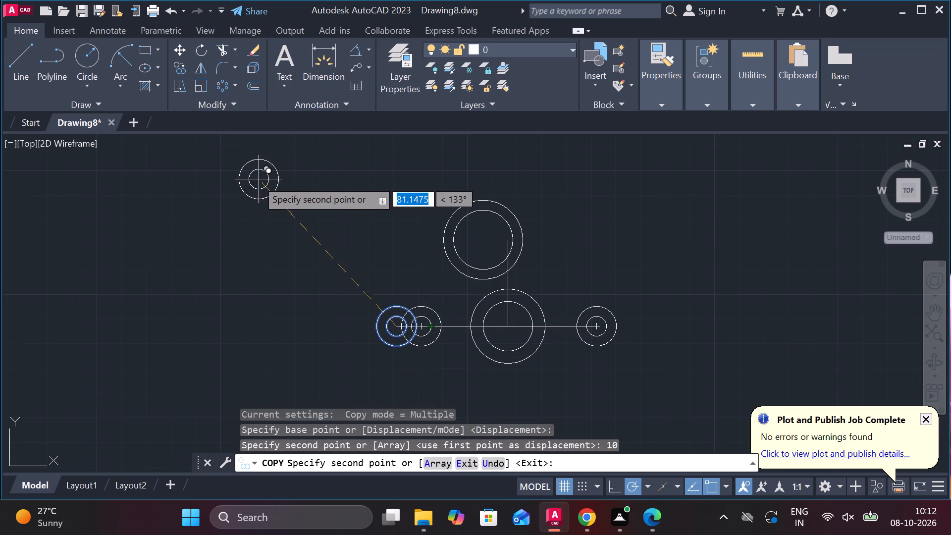
pyautogui.press('Escape')
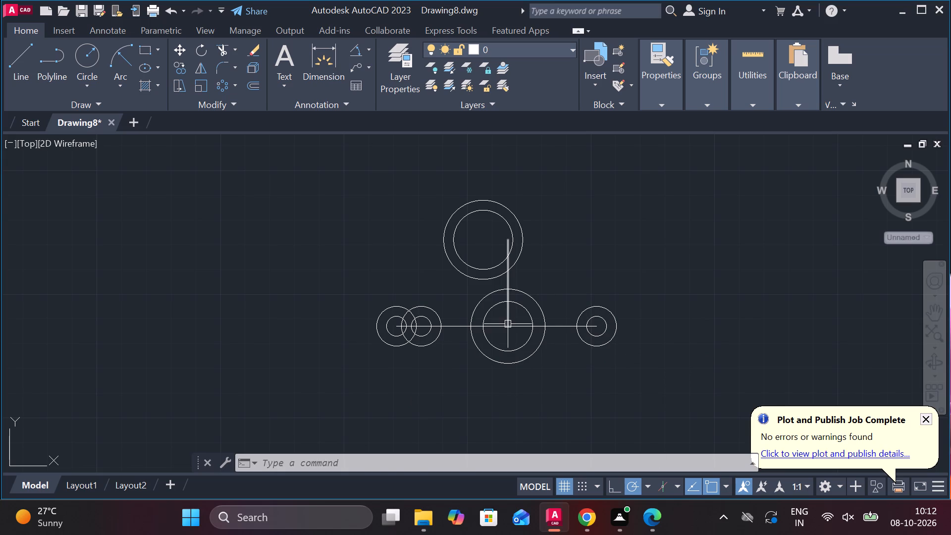
# Draw a line about 59 long at 30° from the centre of the 20 and 30 diameter circles.
pyautogui.click(8, 62)
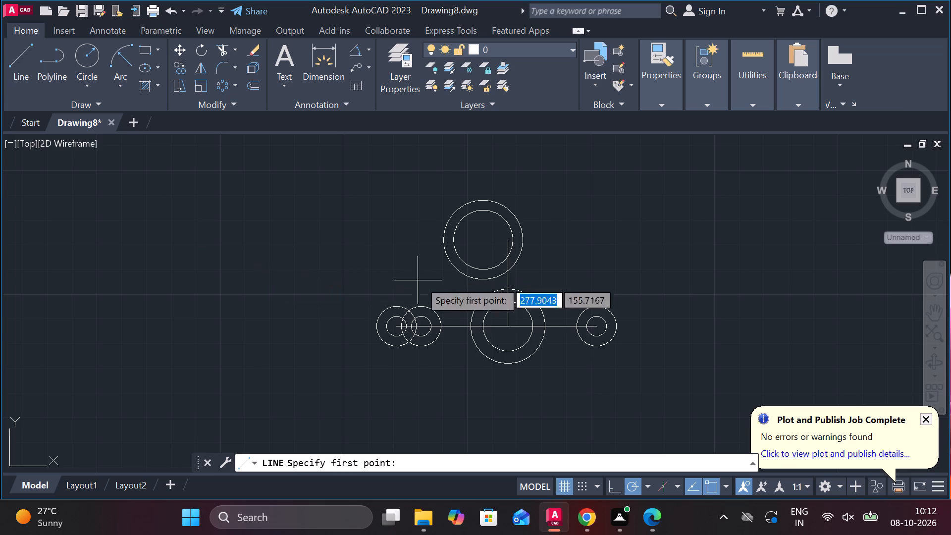
pyautogui.click(511, 323)
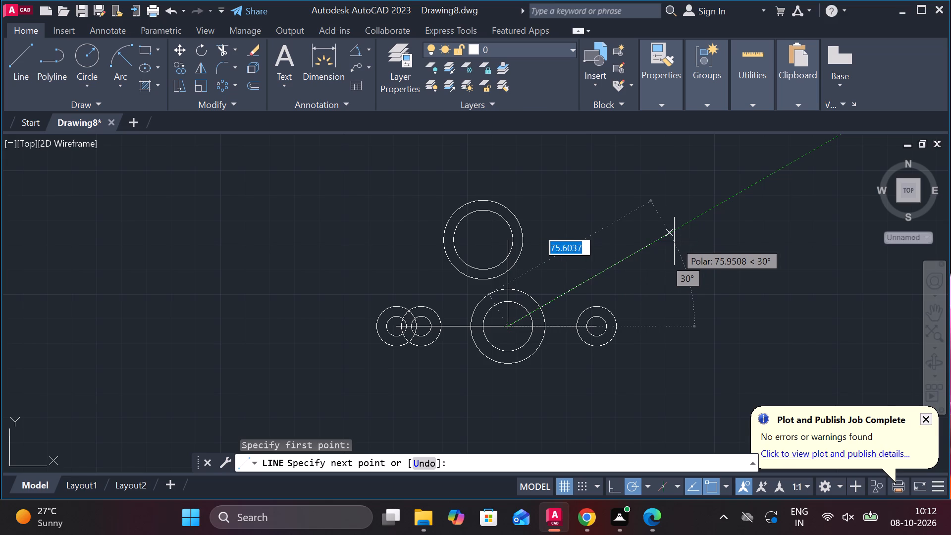
pyautogui.click(638, 260)
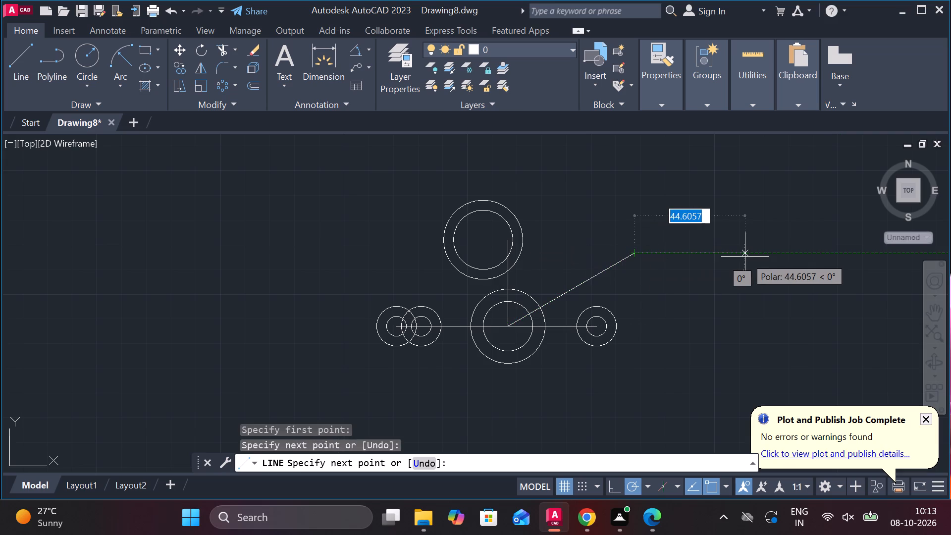
pyautogui.press('Escape')
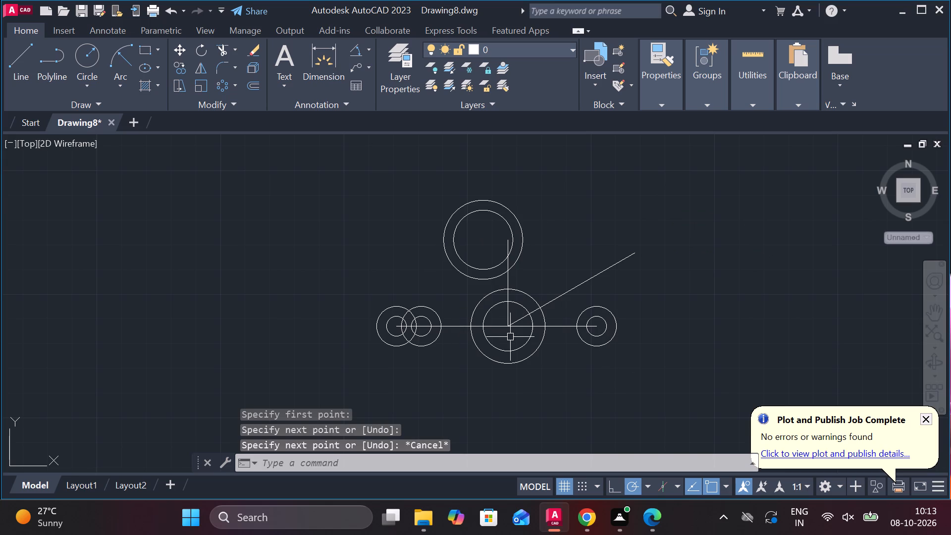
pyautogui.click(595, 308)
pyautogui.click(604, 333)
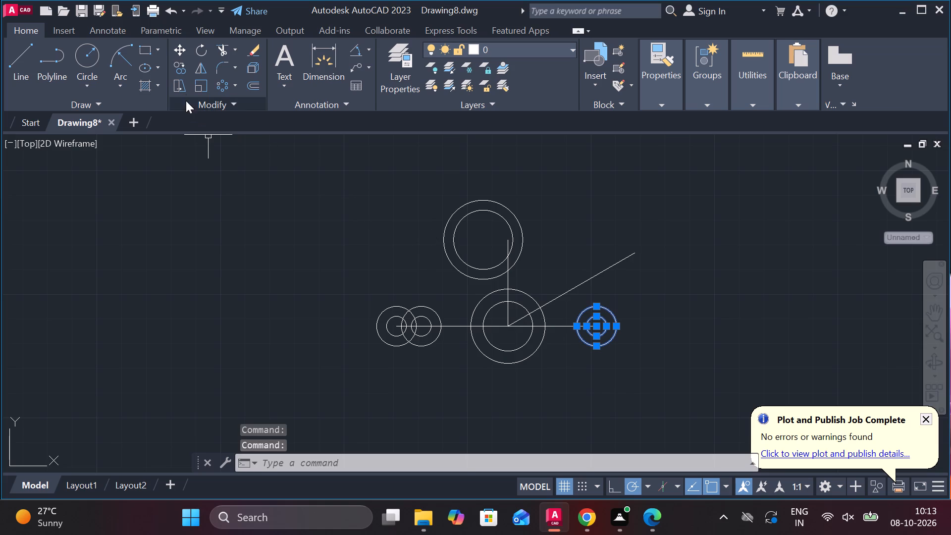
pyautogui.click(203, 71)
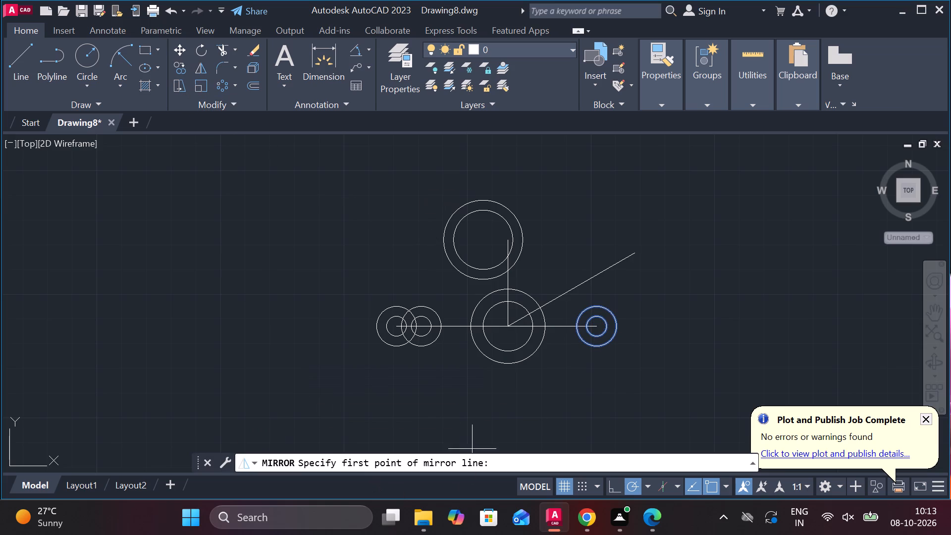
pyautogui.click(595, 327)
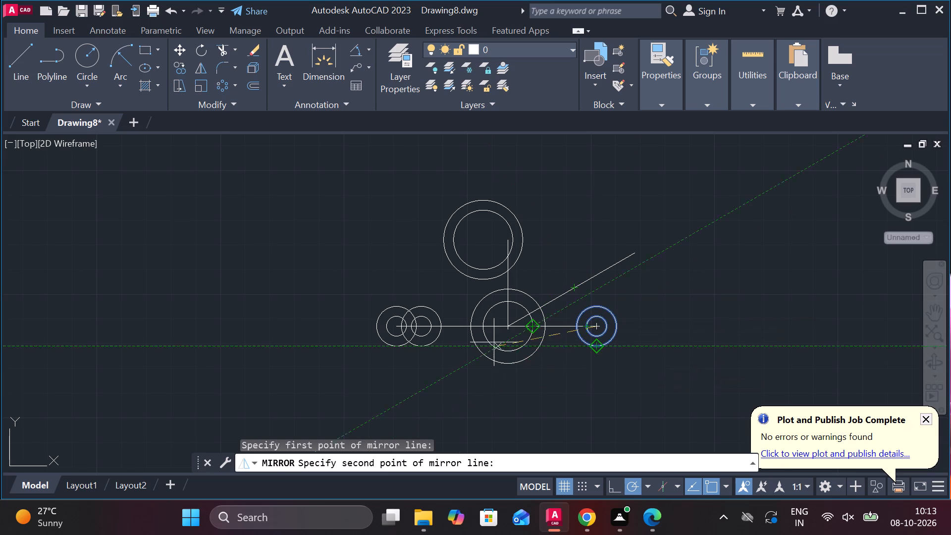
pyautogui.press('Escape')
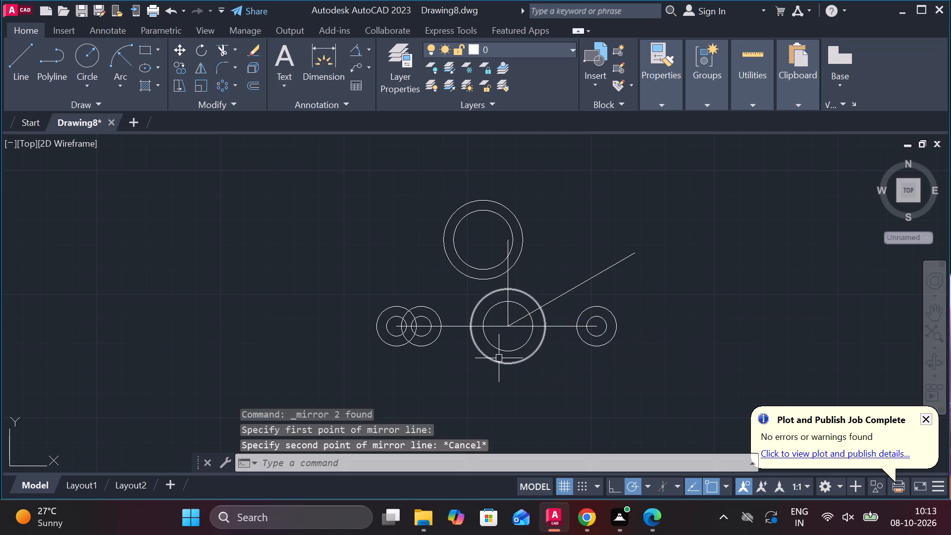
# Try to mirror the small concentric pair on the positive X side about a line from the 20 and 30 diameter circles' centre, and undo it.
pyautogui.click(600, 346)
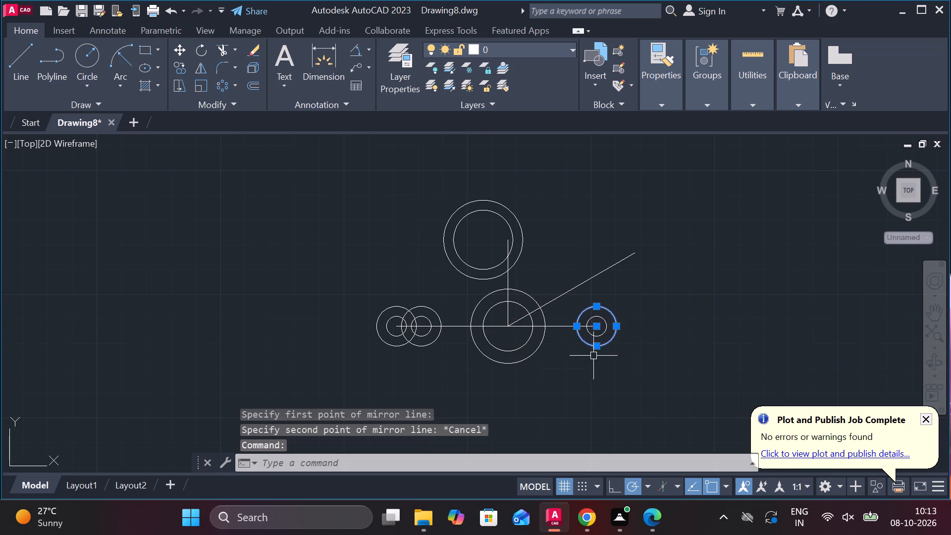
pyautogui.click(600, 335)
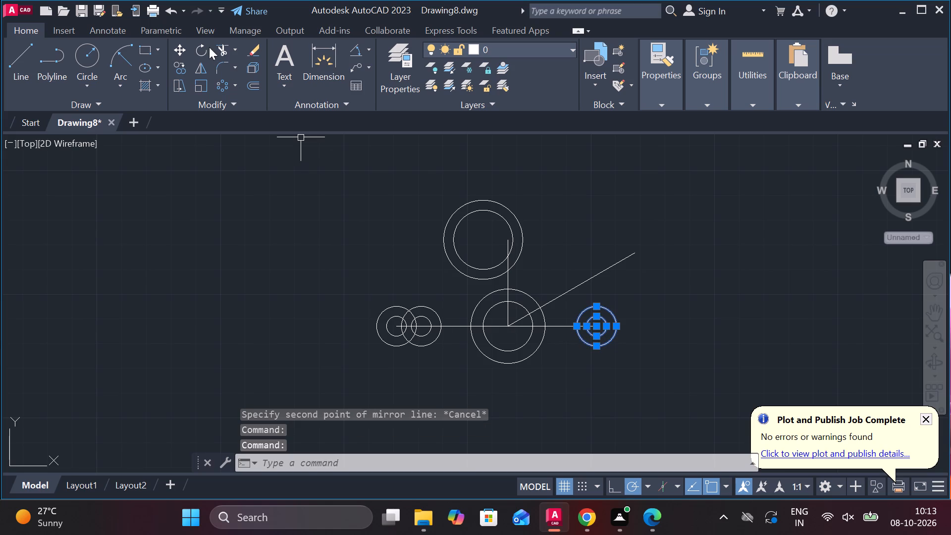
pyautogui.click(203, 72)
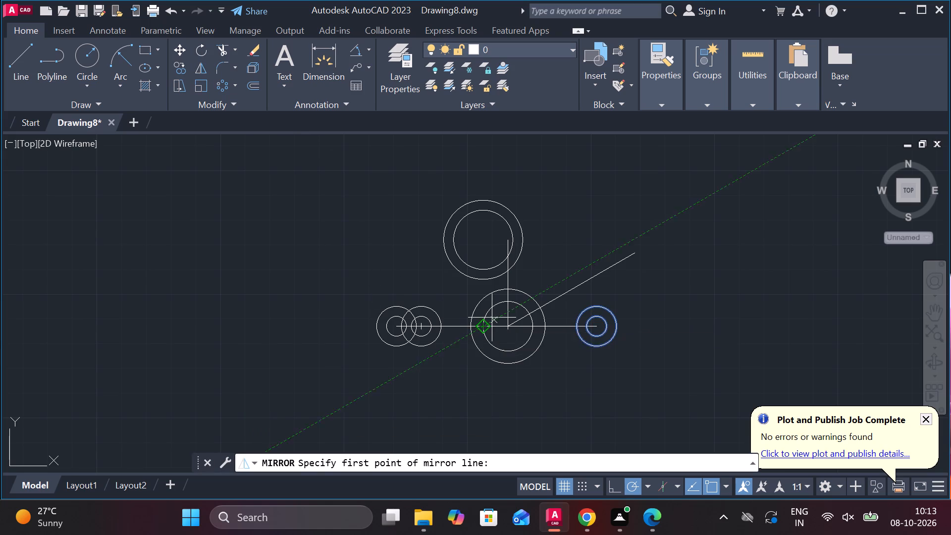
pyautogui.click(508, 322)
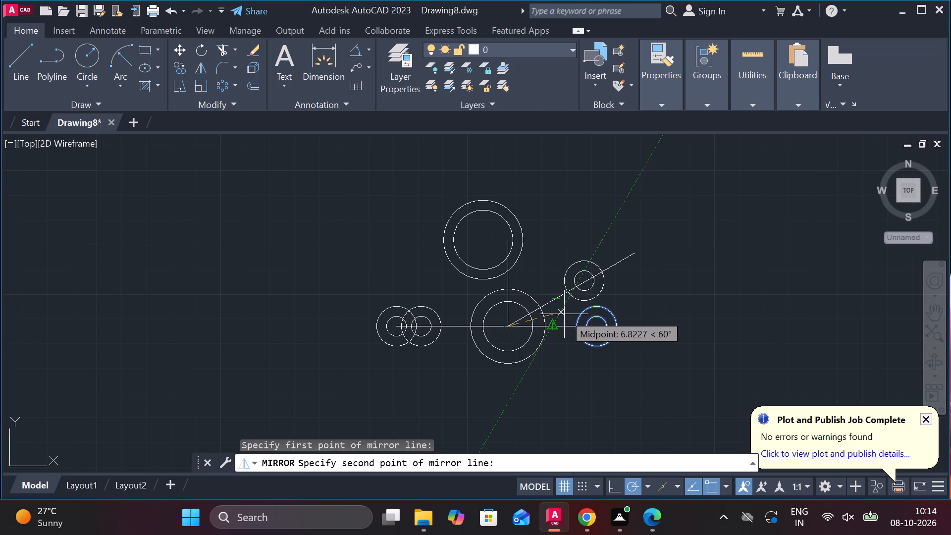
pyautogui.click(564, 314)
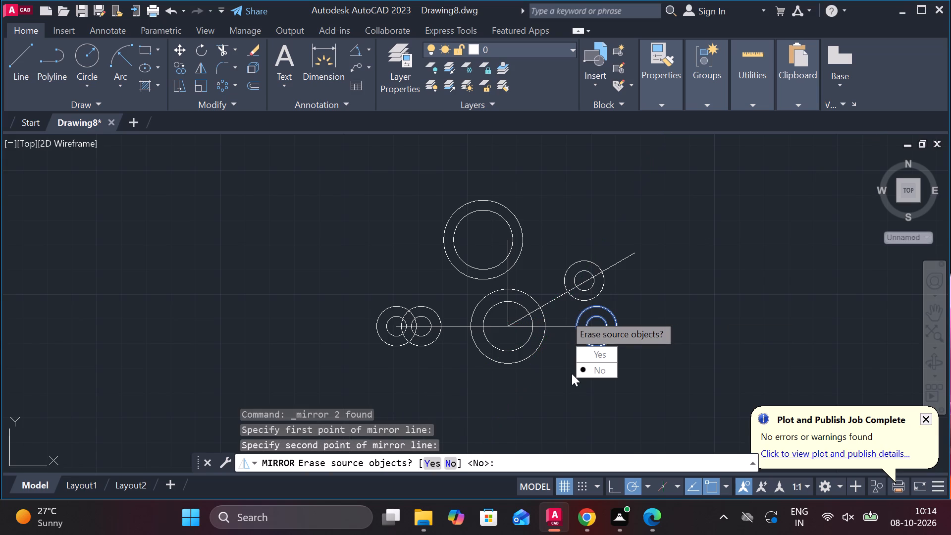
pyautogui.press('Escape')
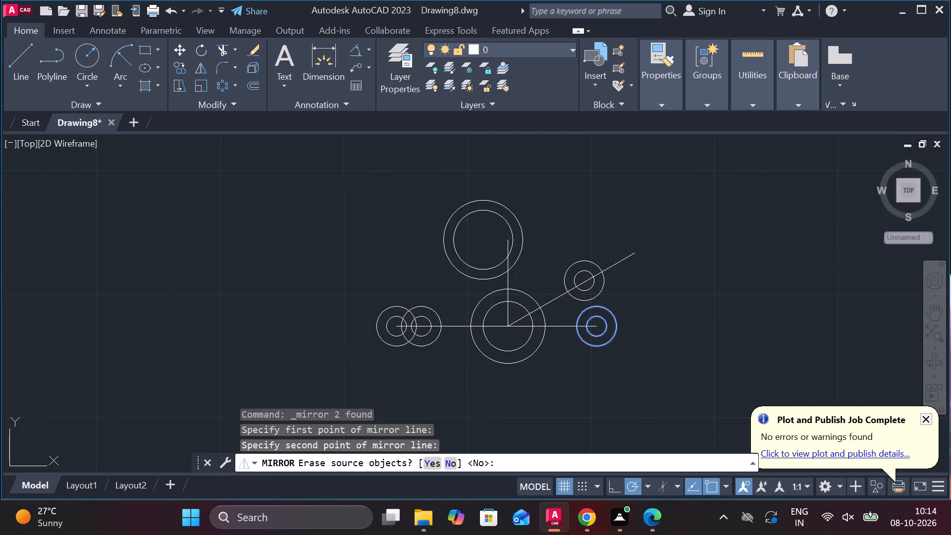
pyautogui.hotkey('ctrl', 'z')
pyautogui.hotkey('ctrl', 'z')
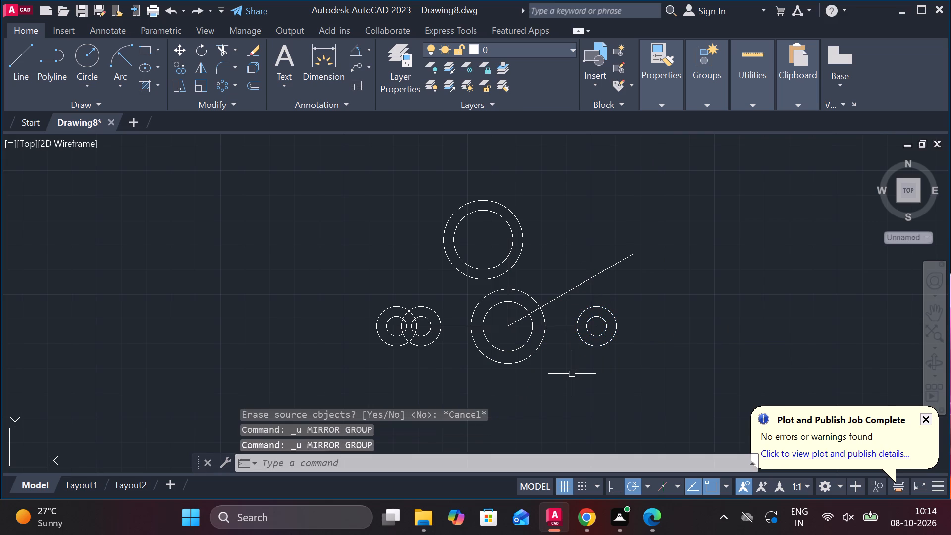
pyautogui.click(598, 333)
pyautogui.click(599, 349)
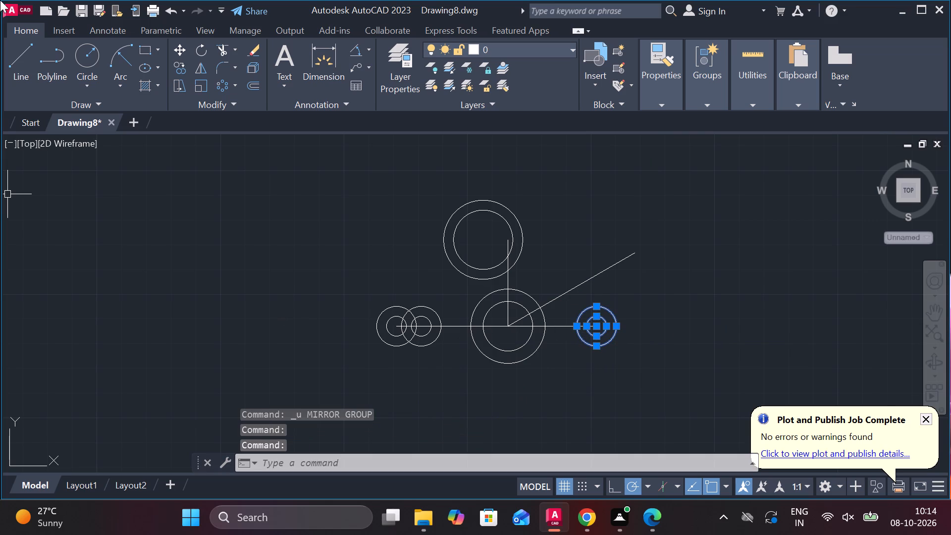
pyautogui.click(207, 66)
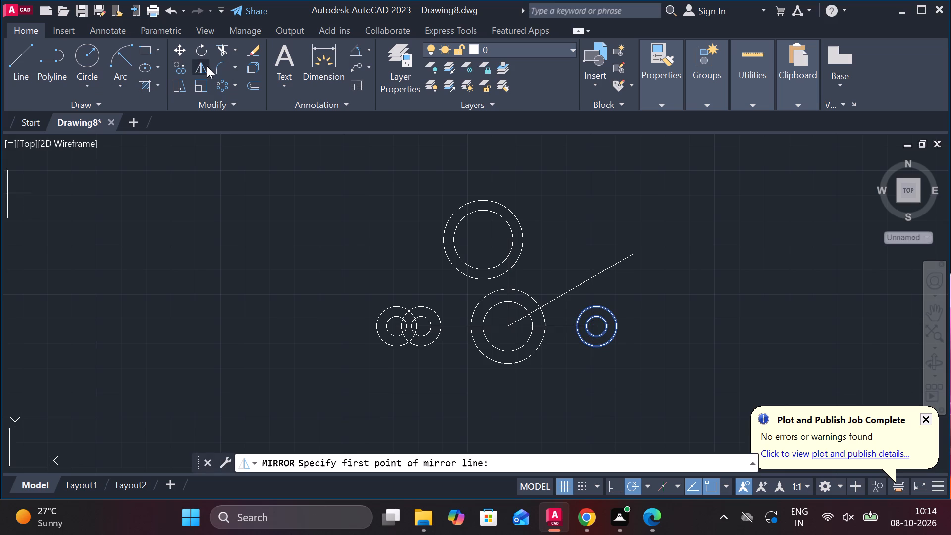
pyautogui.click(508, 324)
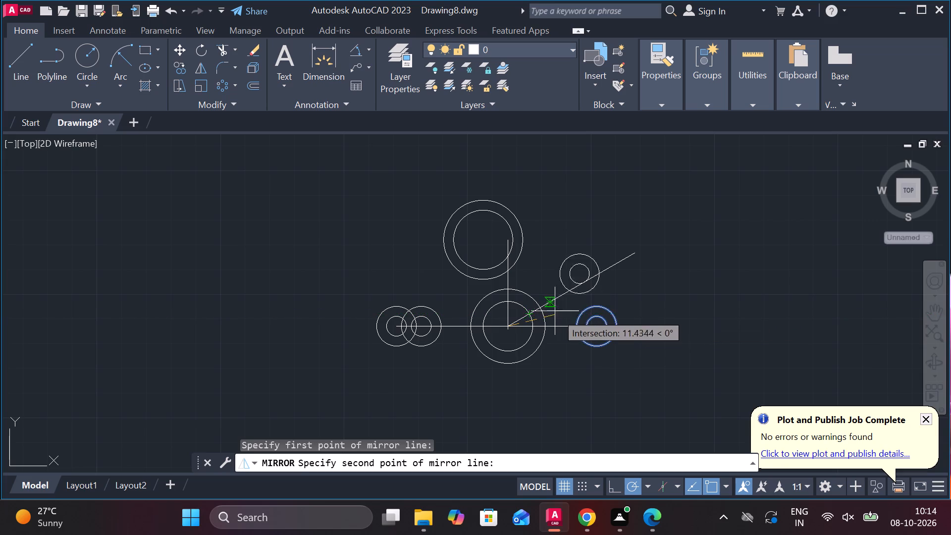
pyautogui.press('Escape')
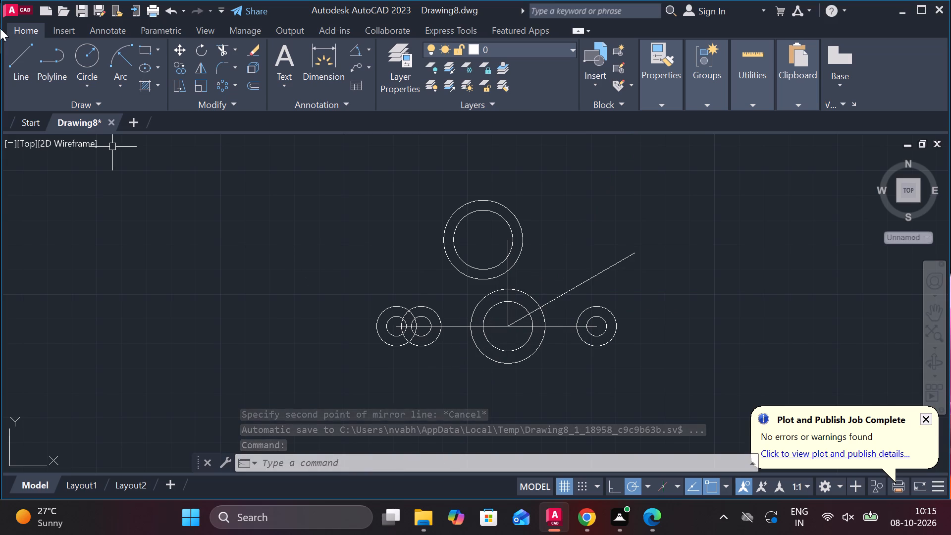
# Draw a circle of radius 4 at the centre of the 20 and 30 diameter circles.
pyautogui.click(88, 72)
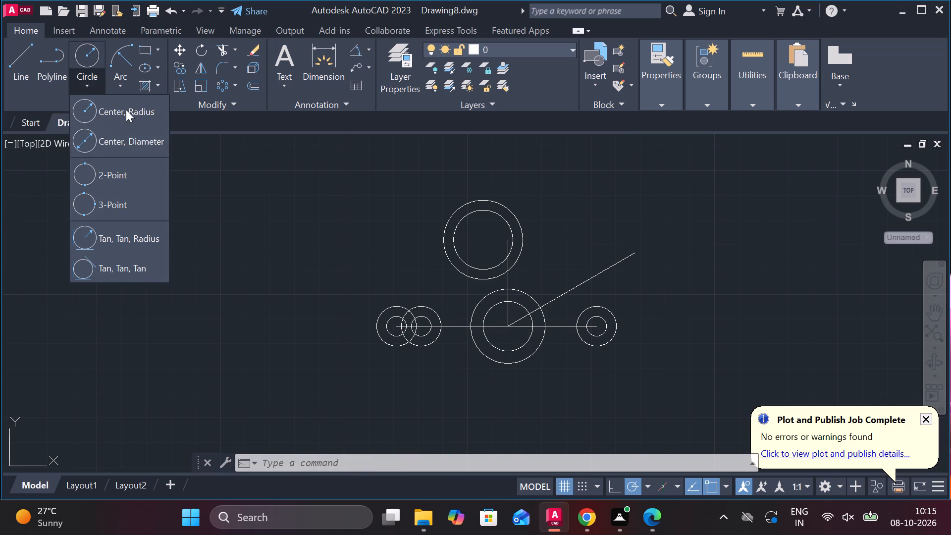
pyautogui.click(126, 109)
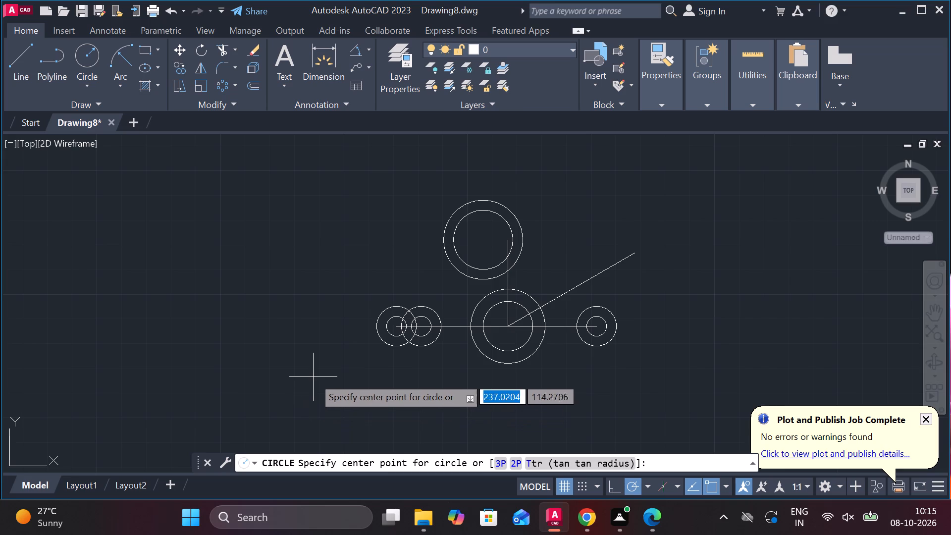
pyautogui.click(509, 326)
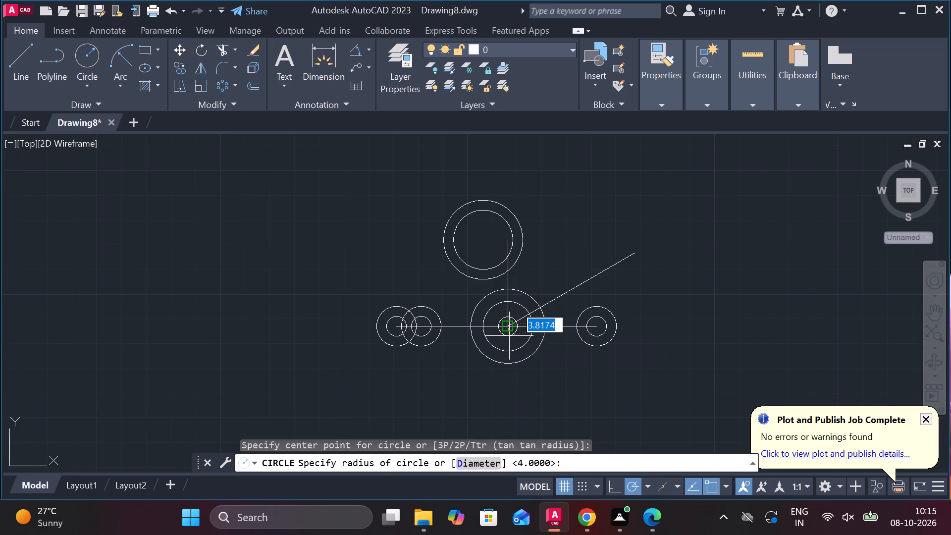
pyautogui.press('4')
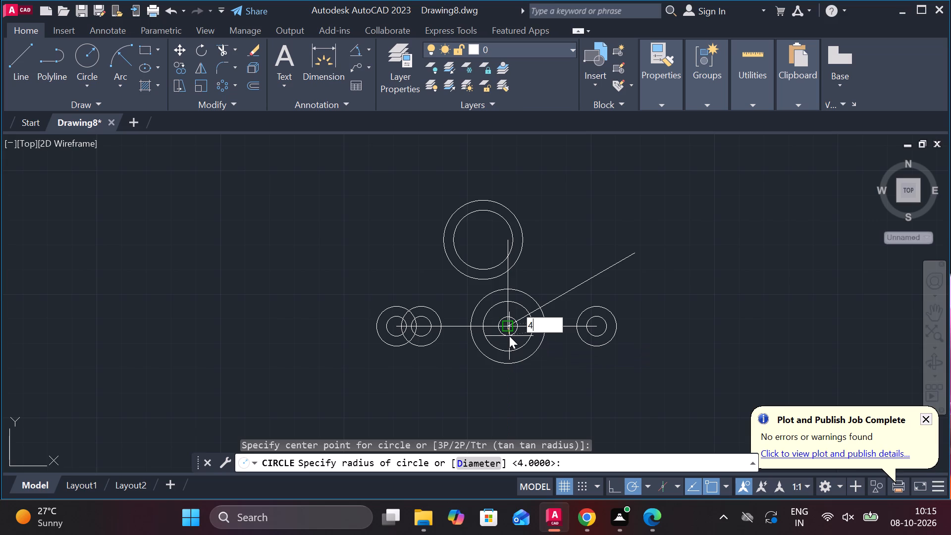
pyautogui.press('Return')
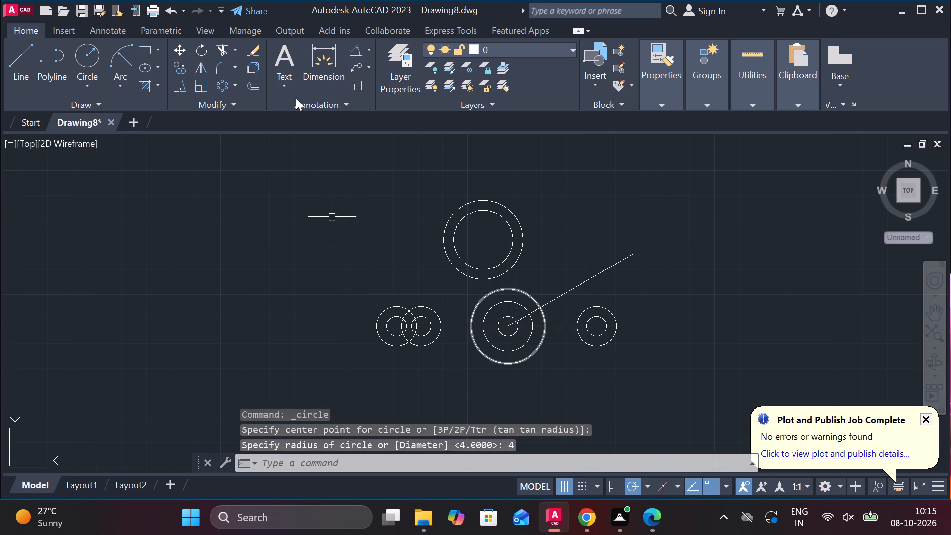
# Draw a concentric circle of radius 8 around the new radius 4 circle at the same centre.
pyautogui.click(85, 86)
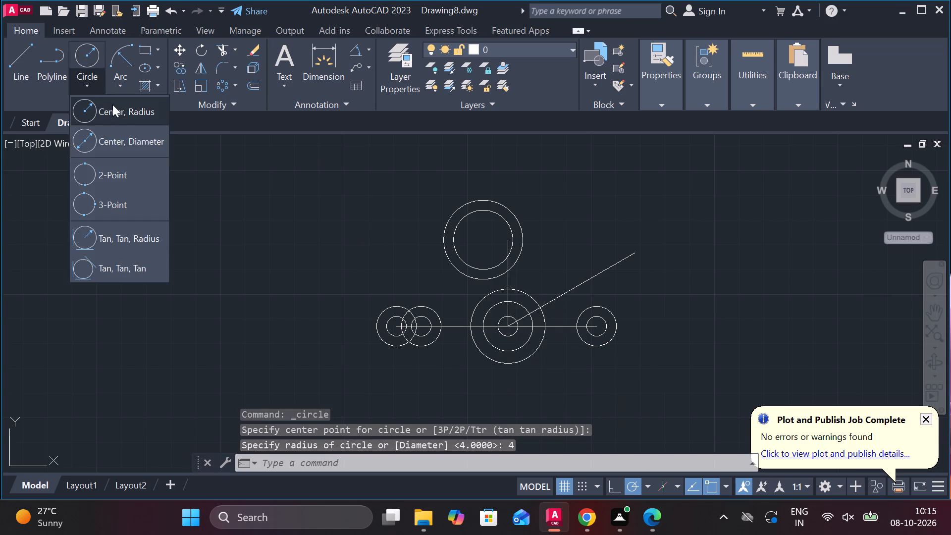
pyautogui.moveTo(114, 105); pyautogui.dragTo(119, 109)
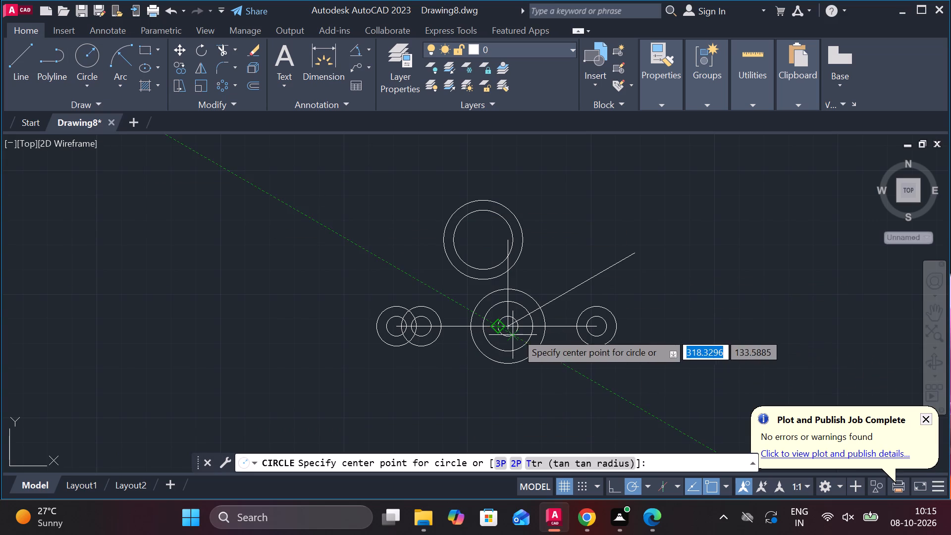
pyautogui.click(508, 325)
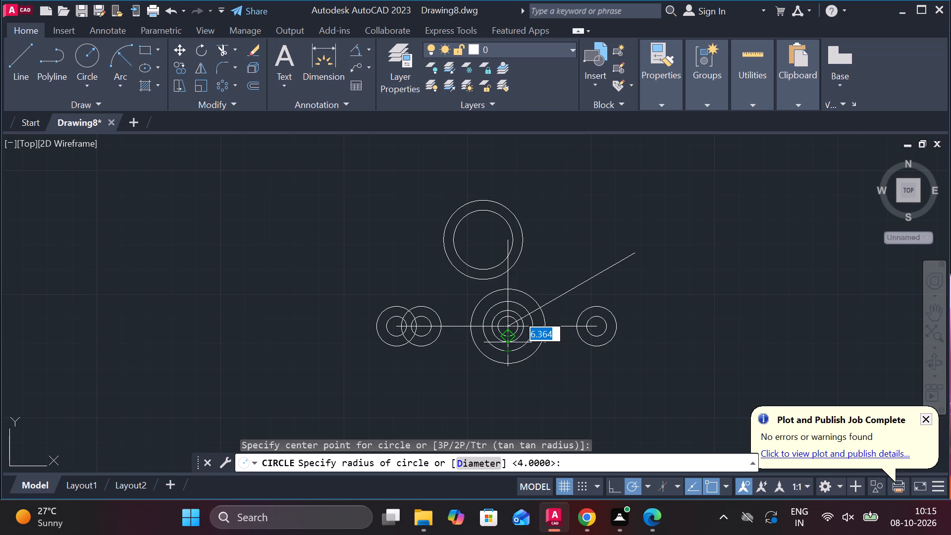
pyautogui.press('8')
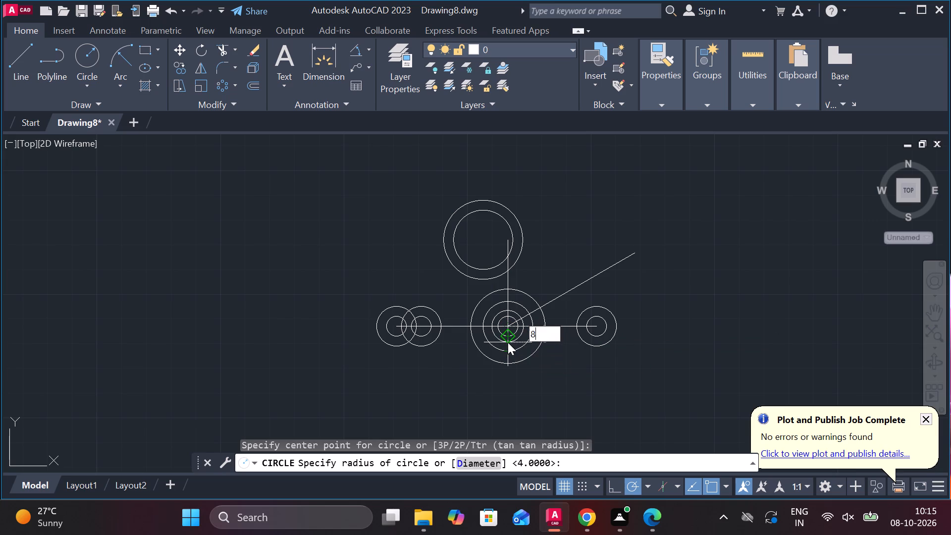
pyautogui.press('Return')
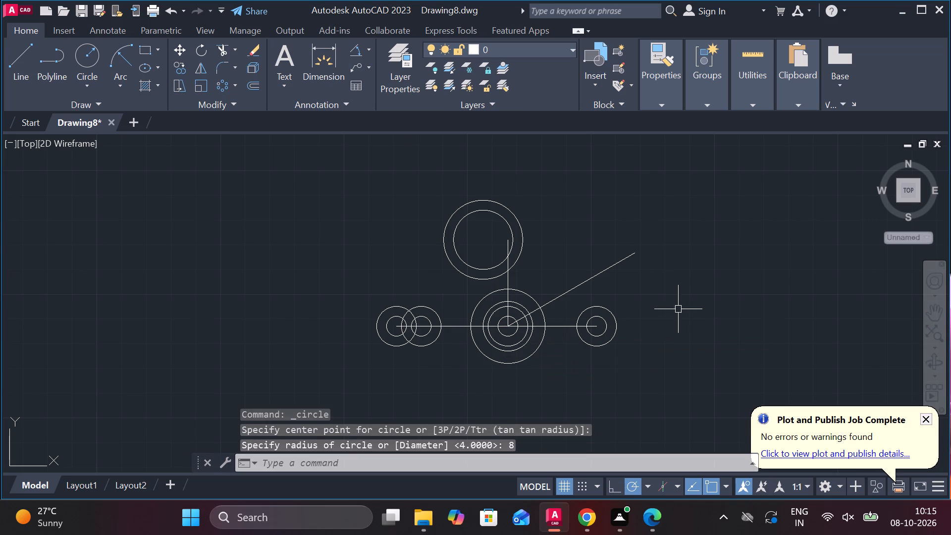
# Move the new radius 4 and 8 circles together from their centre by 36 along the 30° line.
pyautogui.click(507, 335)
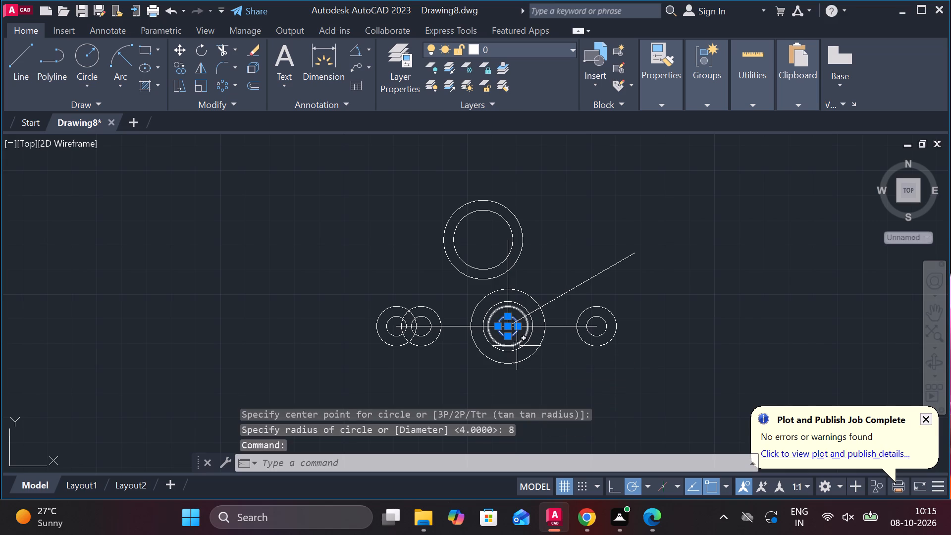
pyautogui.click(517, 345)
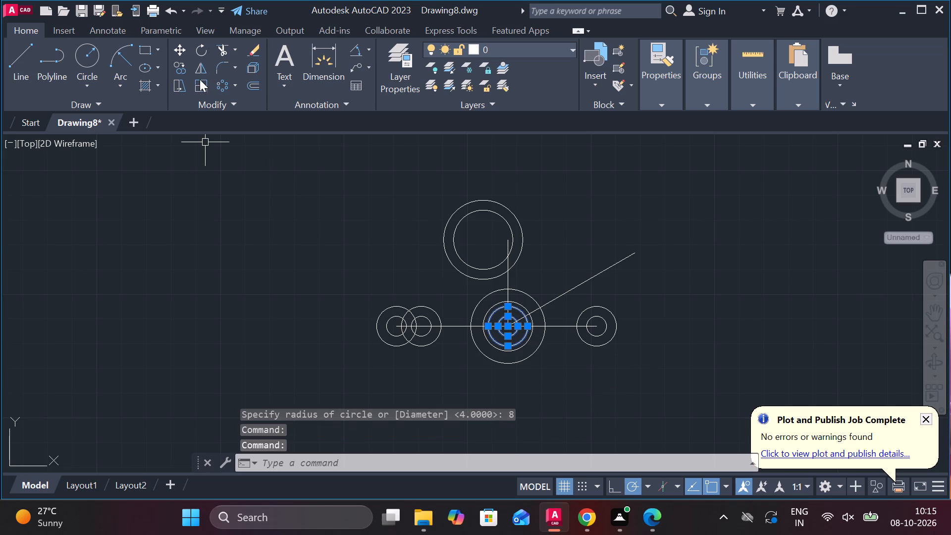
pyautogui.click(182, 49)
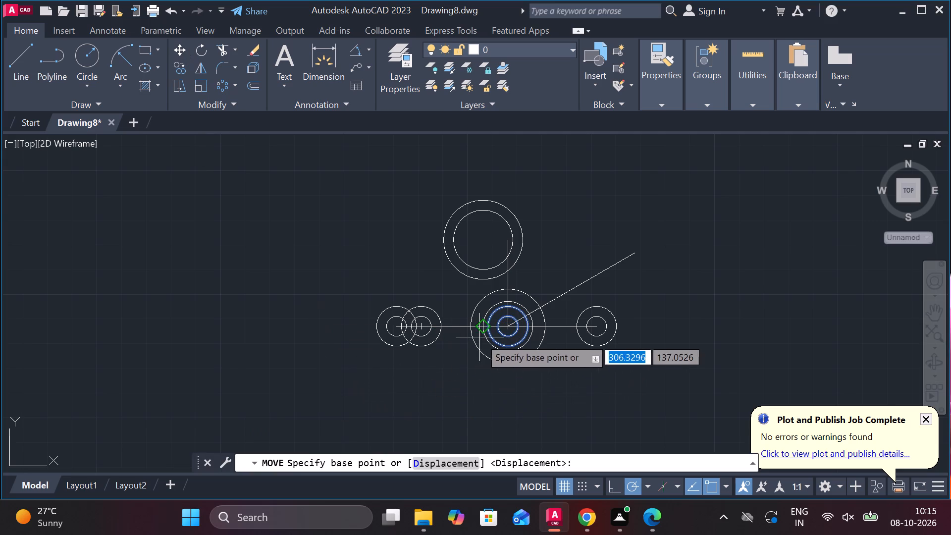
pyautogui.click(504, 327)
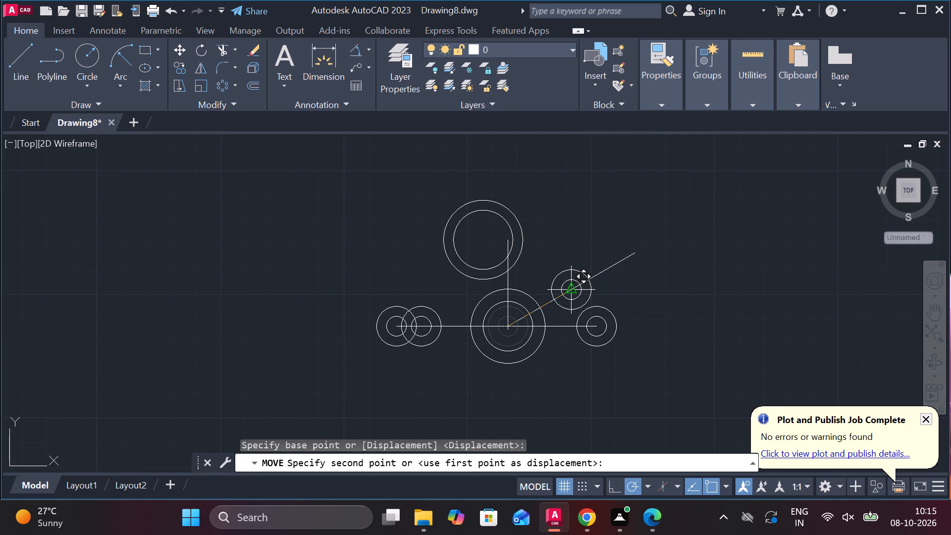
pyautogui.press('3')
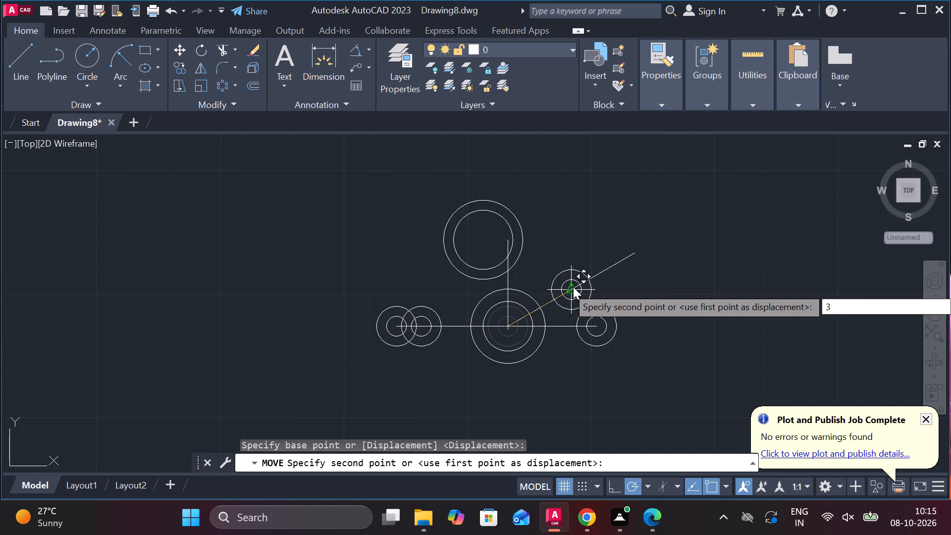
pyautogui.press('6')
pyautogui.press('Return')
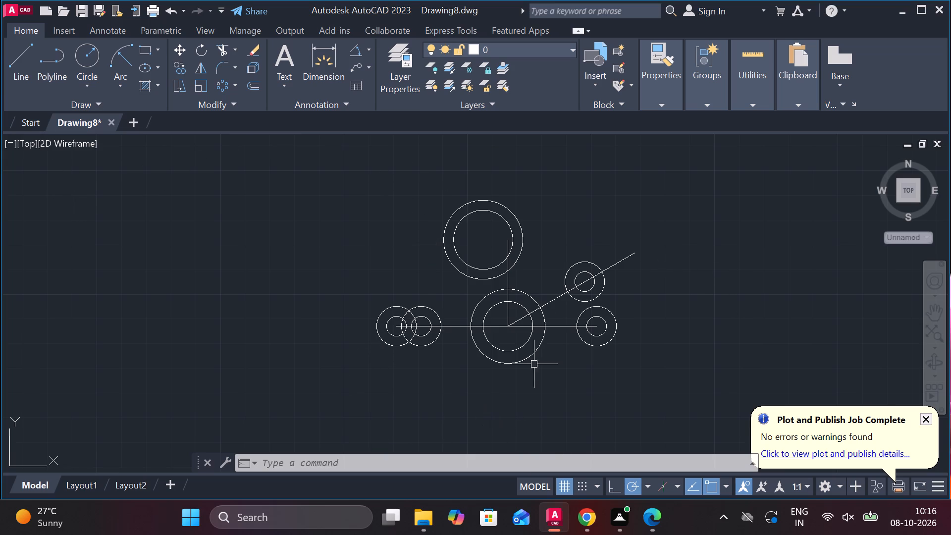
# Fillet the nearer radius 8 circle on the negative X side to the 30 diameter circle with radius 16 along their lower sides.
pyautogui.click(225, 67)
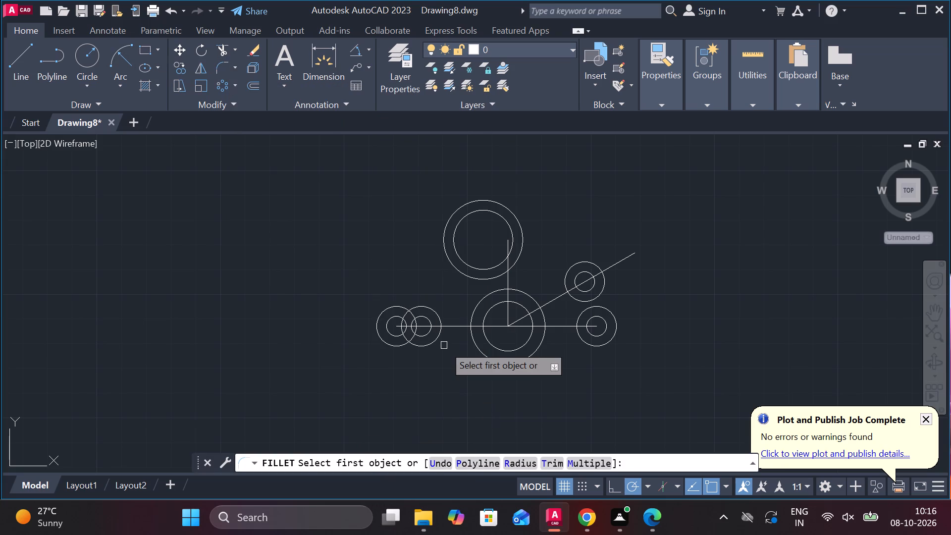
pyautogui.click(530, 466)
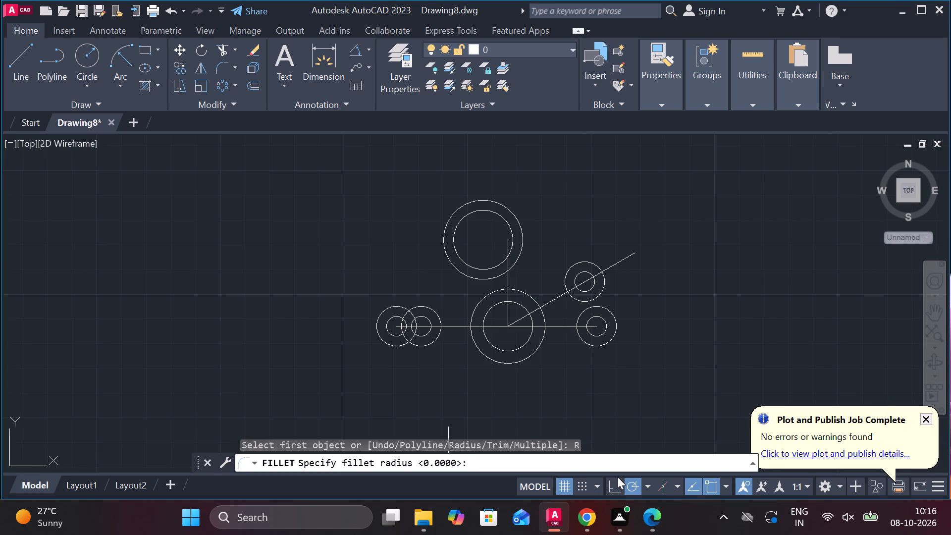
pyautogui.press('1')
pyautogui.press('6')
pyautogui.press('Return')
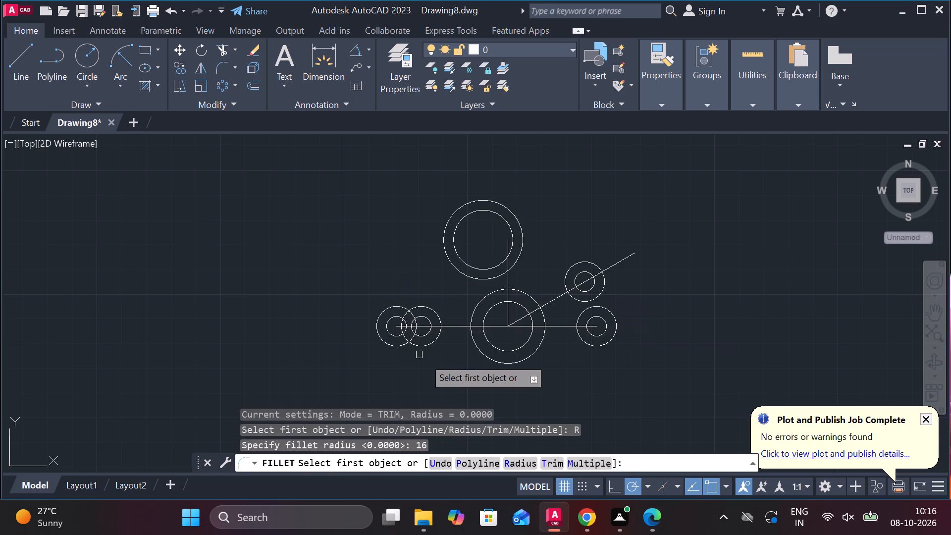
pyautogui.click(437, 342)
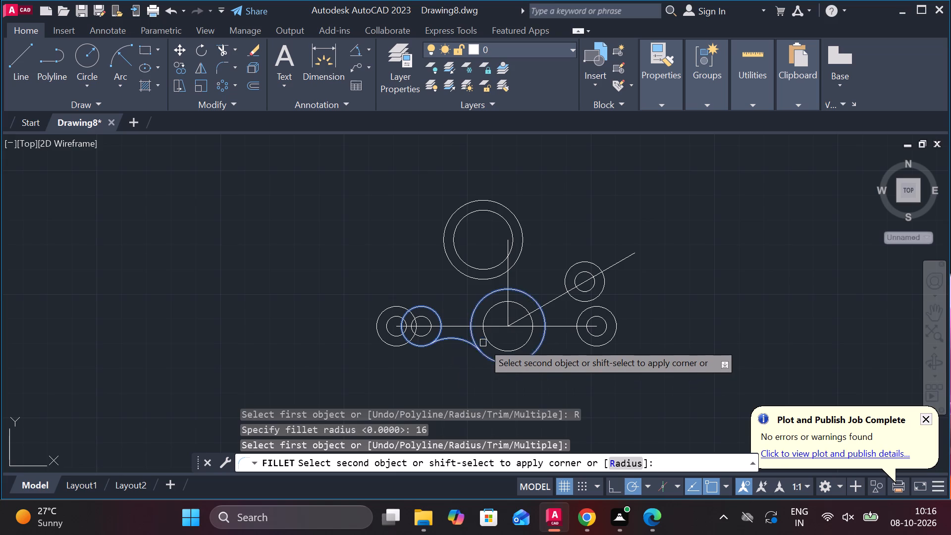
pyautogui.click(480, 354)
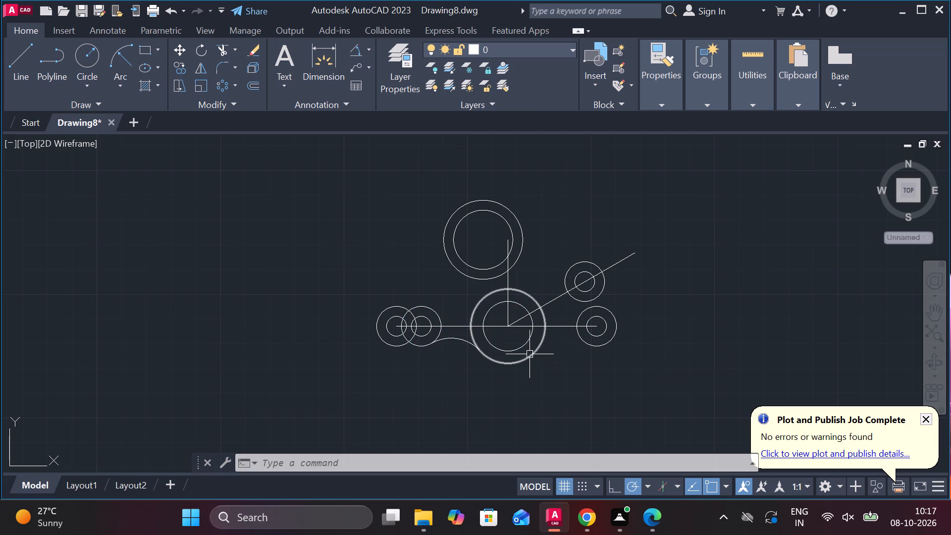
# Fillet the 30 diameter circle to the radius 8 circle on the positive X side with the same radius, along their lower sides.
pyautogui.click(217, 64)
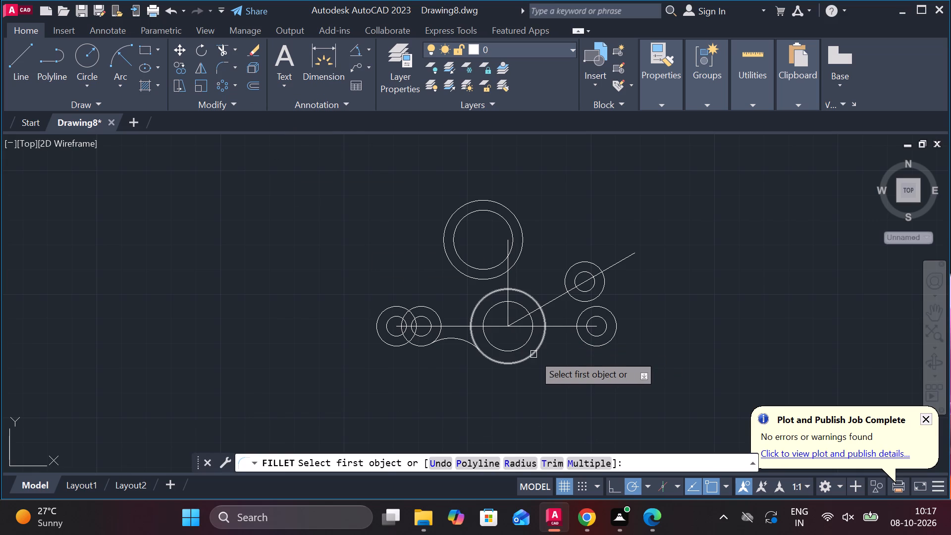
pyautogui.click(533, 354)
pyautogui.click(590, 343)
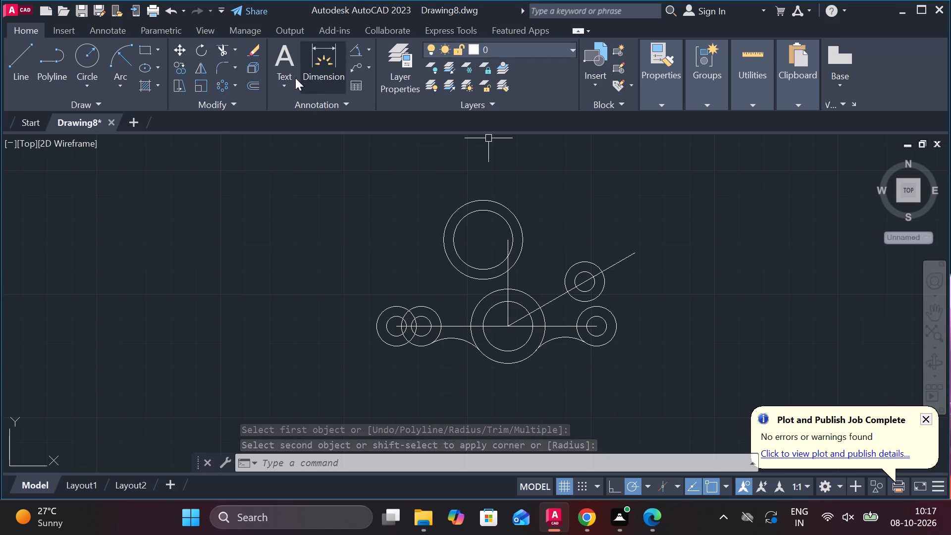
# Fillet the outer circle of the upper large pair to the radius 8 circle on the 30° line with radius 30.
pyautogui.click(219, 74)
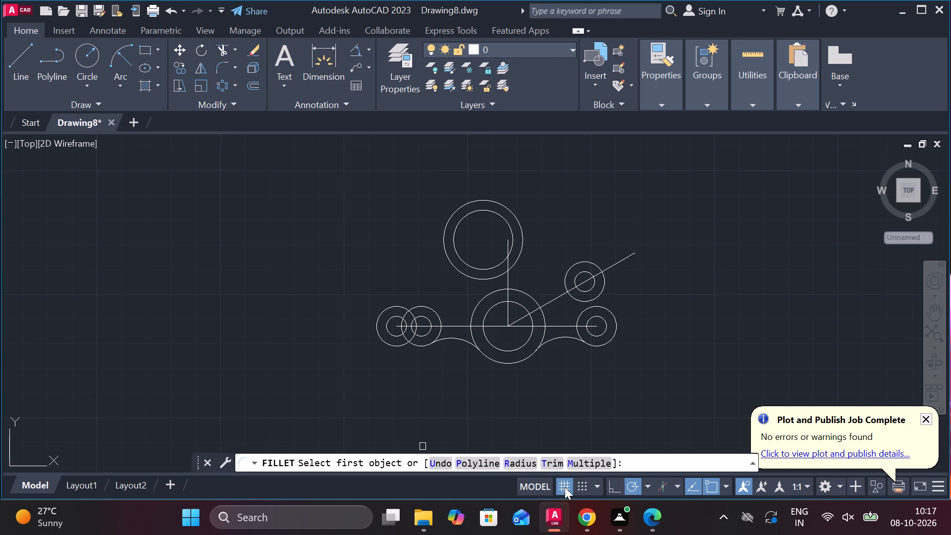
pyautogui.click(512, 466)
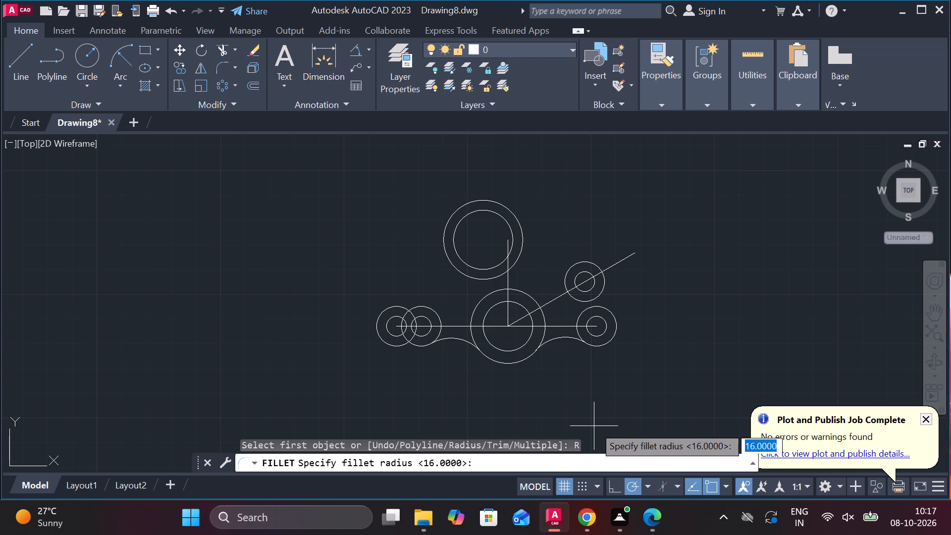
pyautogui.press('3')
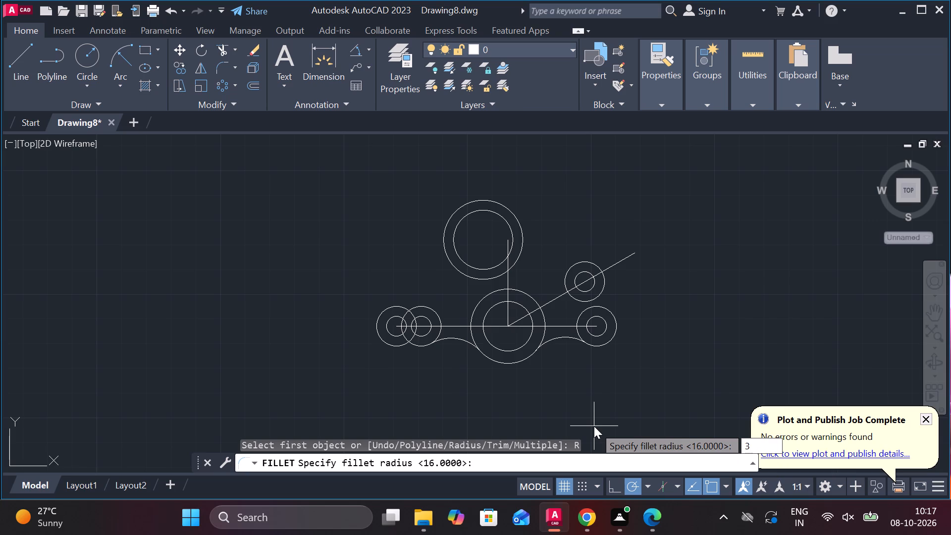
pyautogui.press('0')
pyautogui.press('Return')
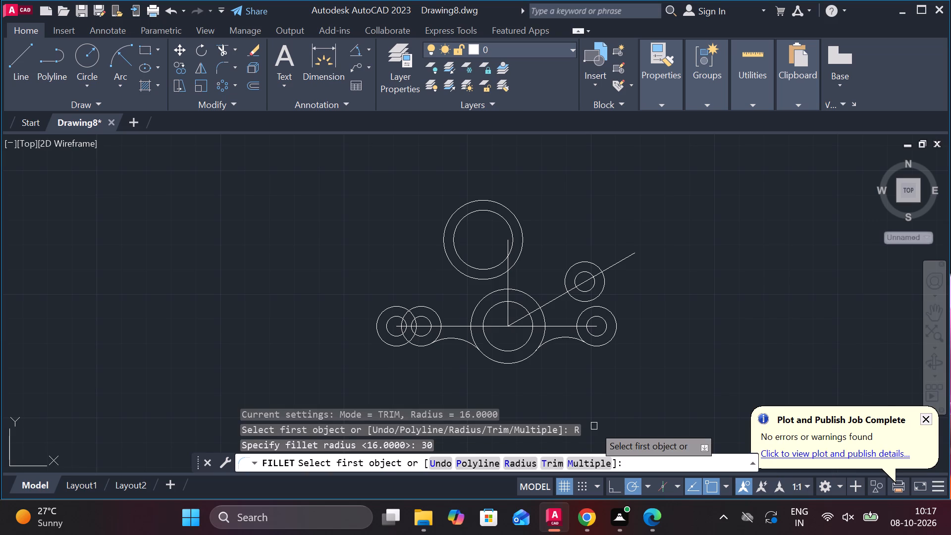
pyautogui.click(508, 209)
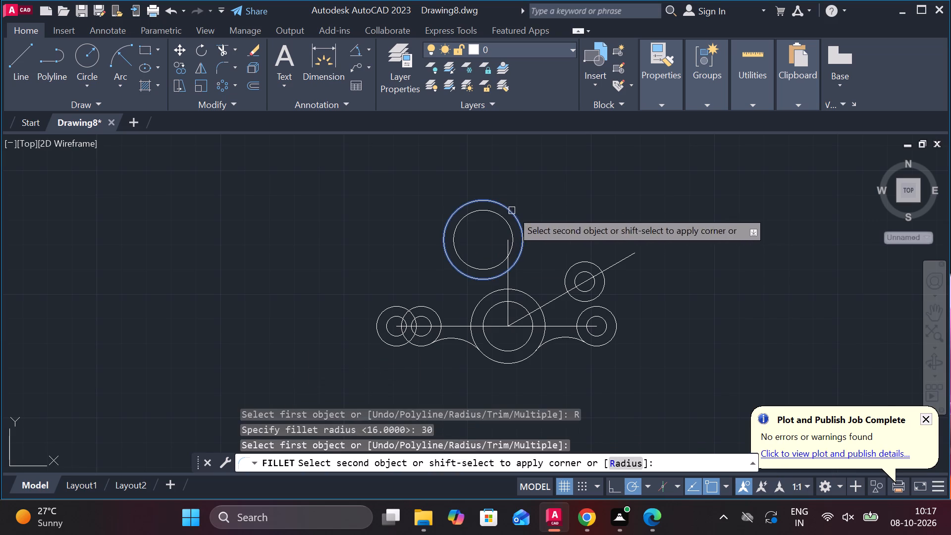
pyautogui.click(587, 261)
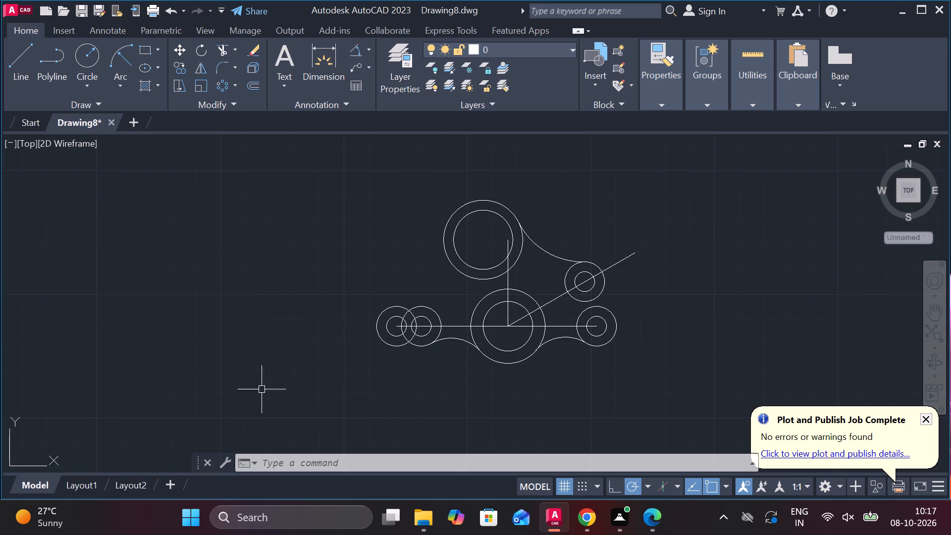
# Fillet the outermost radius 8 circle on the negative X side to the outer circle of the upper large pair with radius 24.
pyautogui.click(219, 63)
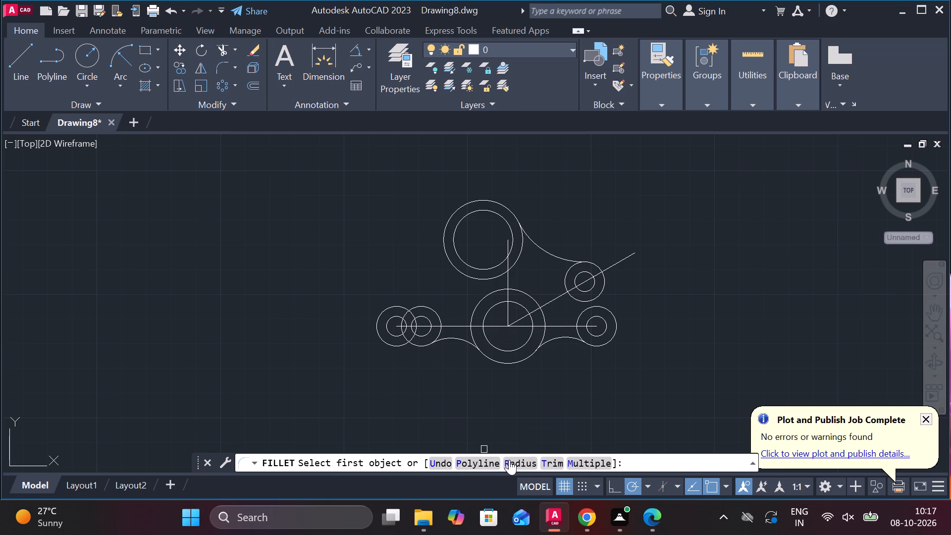
pyautogui.click(509, 460)
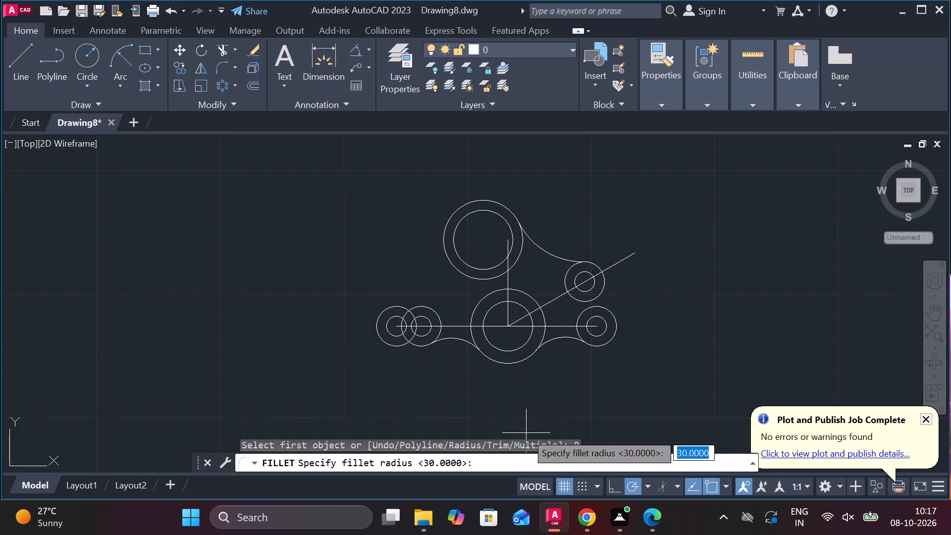
pyautogui.write('24')
pyautogui.press('Return')
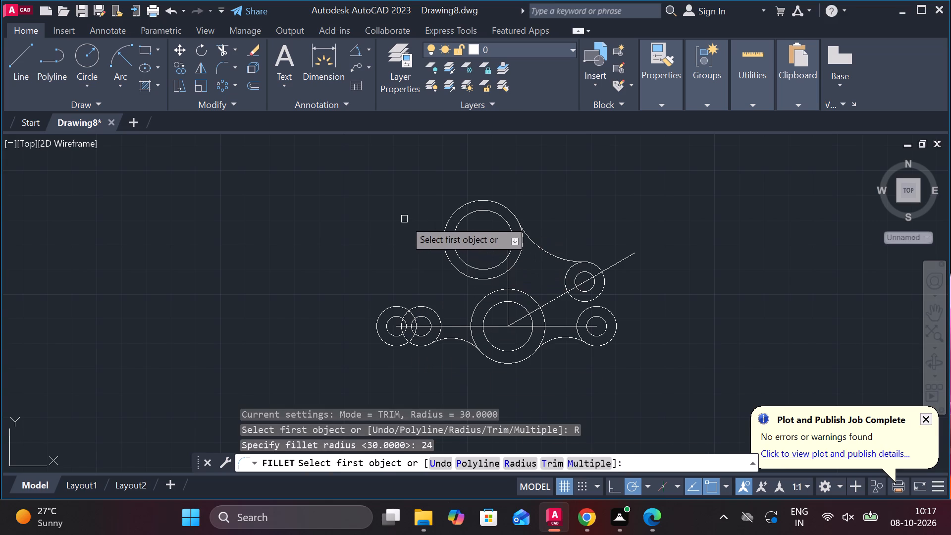
pyautogui.click(393, 307)
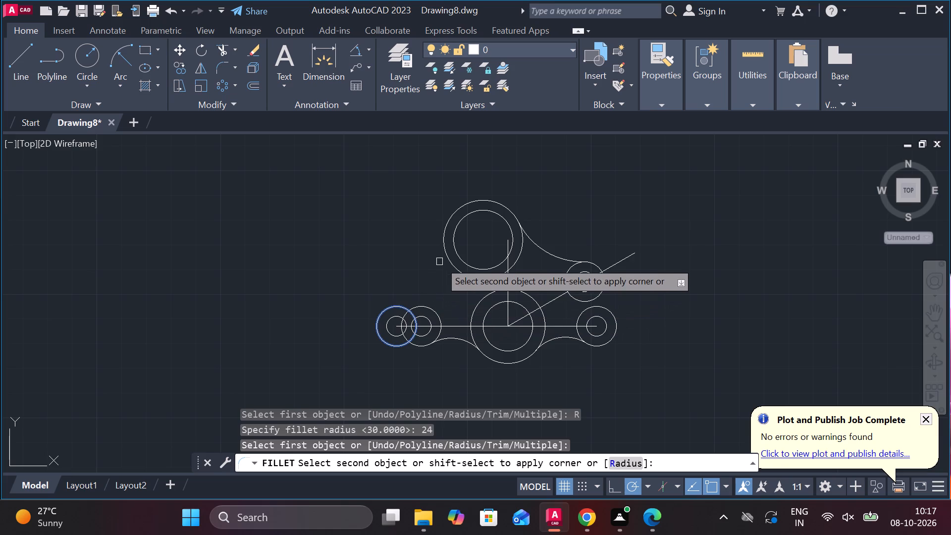
pyautogui.click(442, 232)
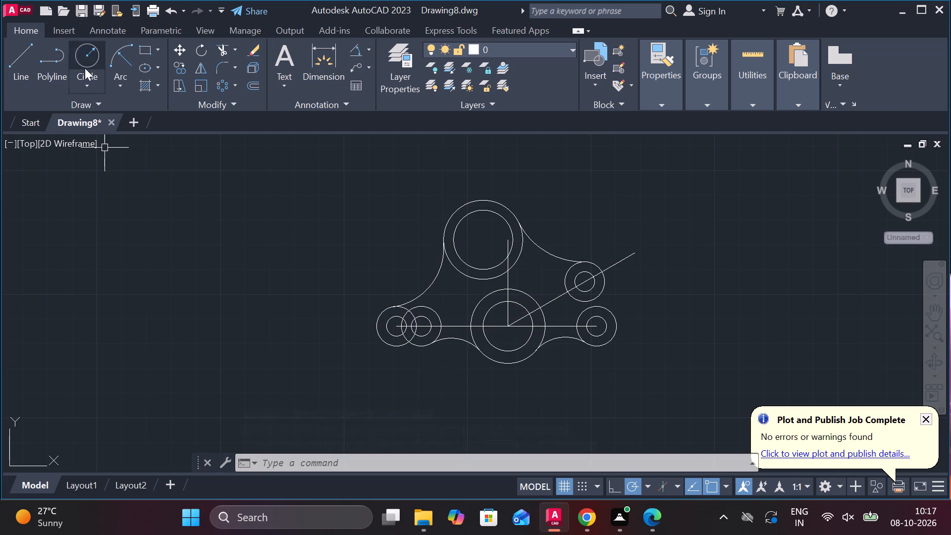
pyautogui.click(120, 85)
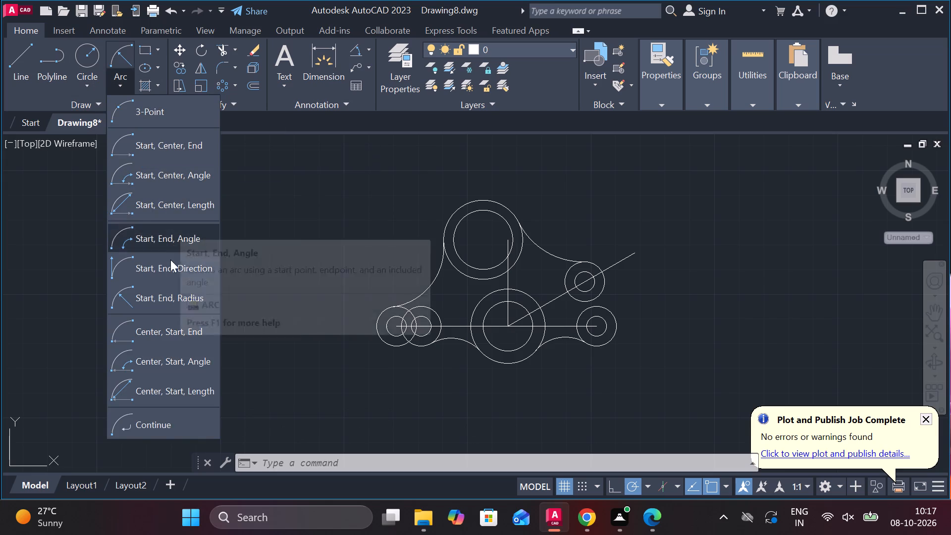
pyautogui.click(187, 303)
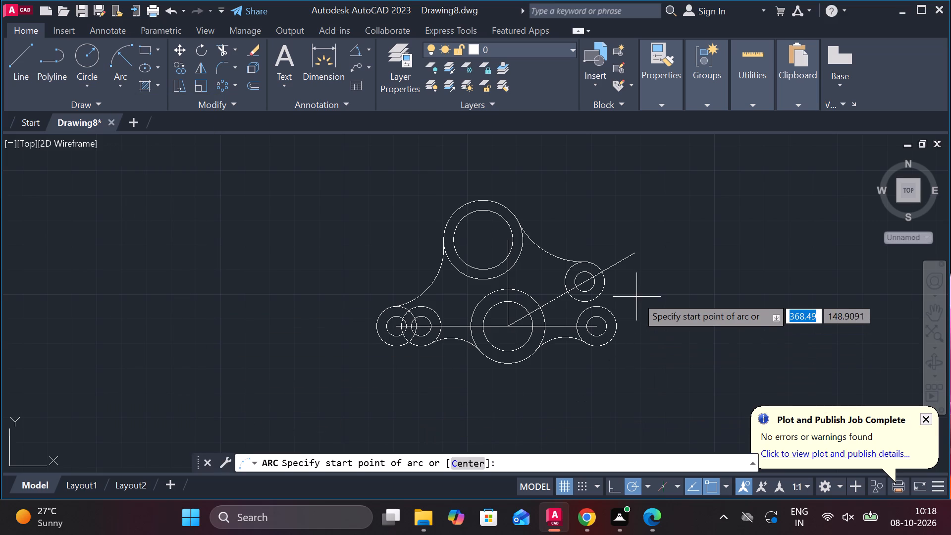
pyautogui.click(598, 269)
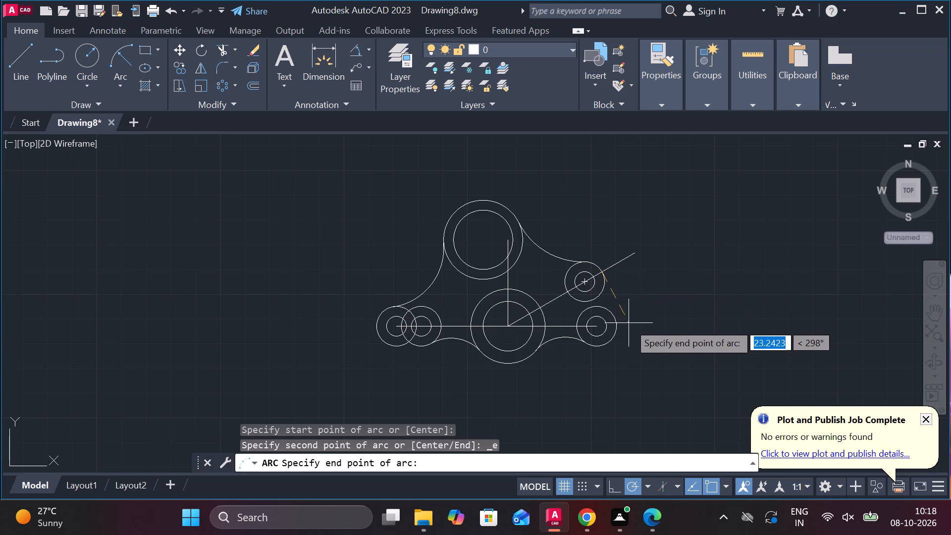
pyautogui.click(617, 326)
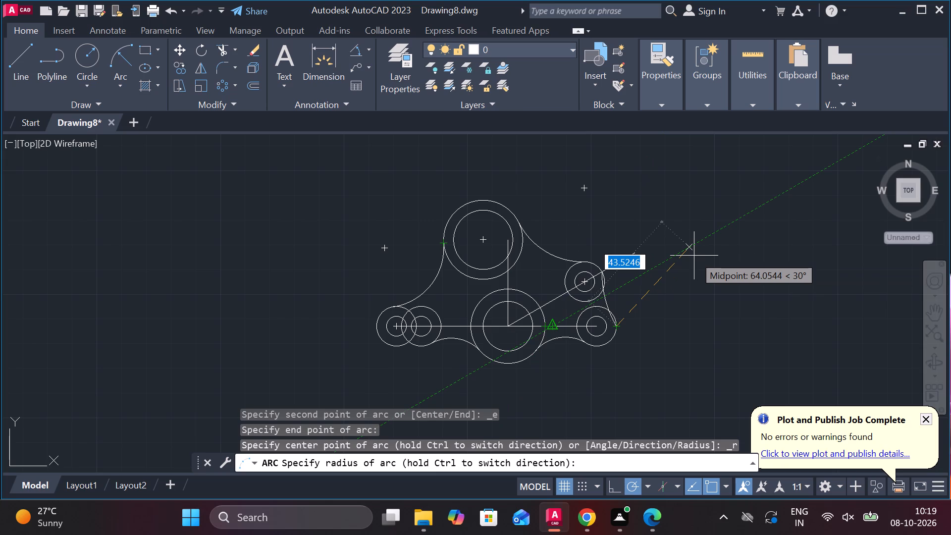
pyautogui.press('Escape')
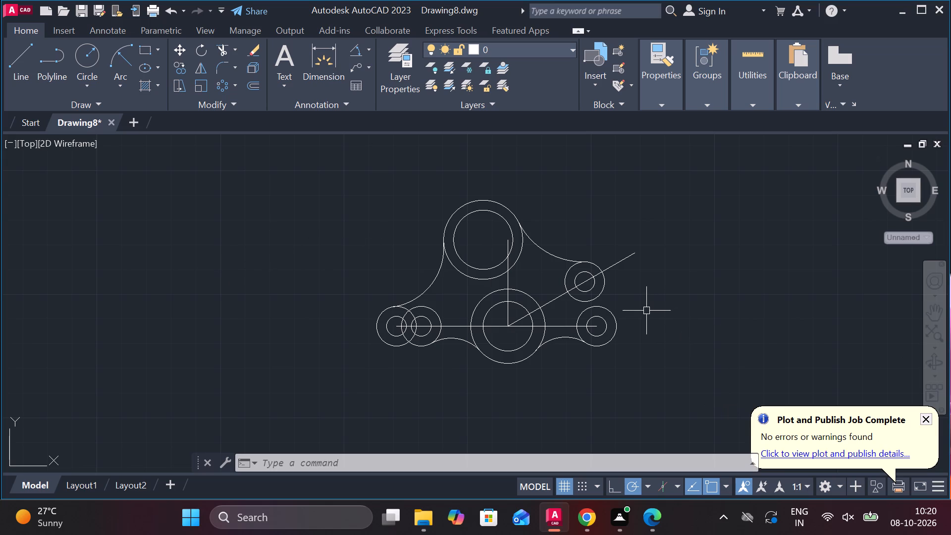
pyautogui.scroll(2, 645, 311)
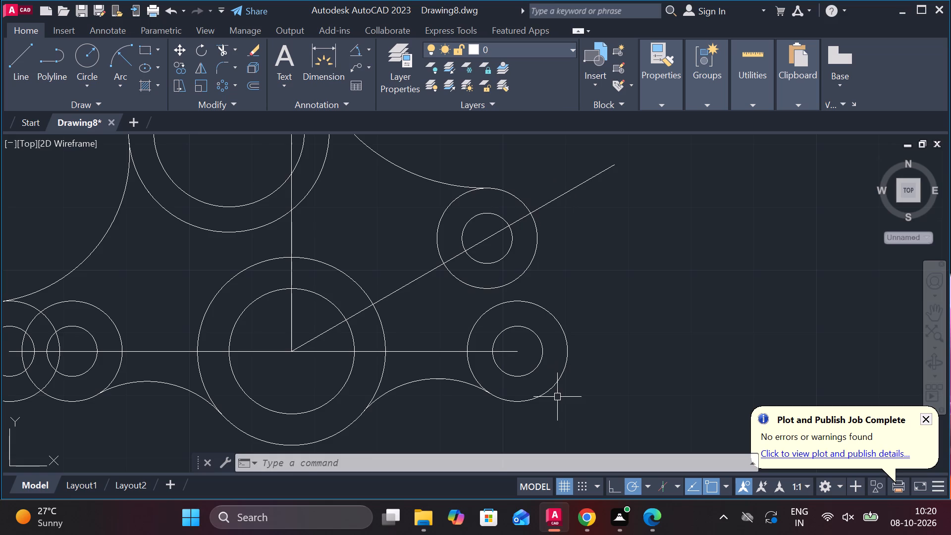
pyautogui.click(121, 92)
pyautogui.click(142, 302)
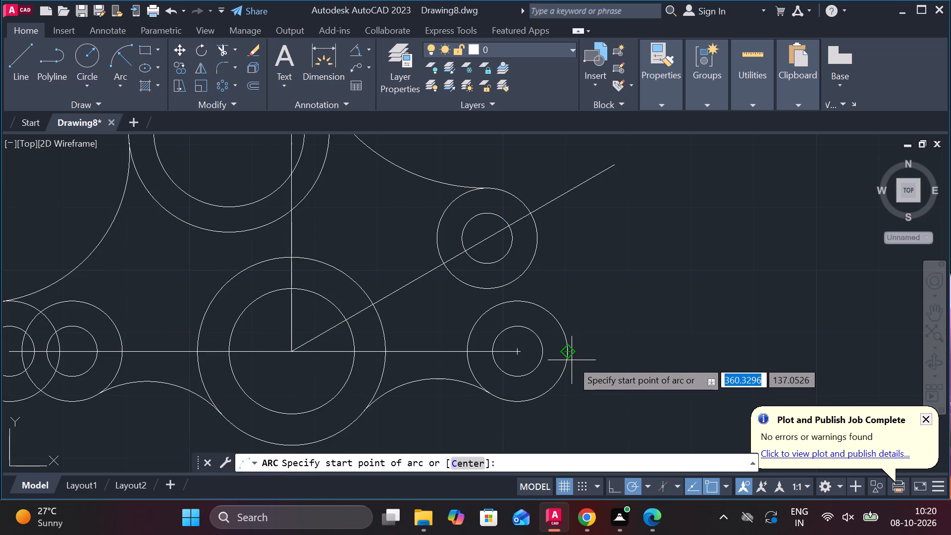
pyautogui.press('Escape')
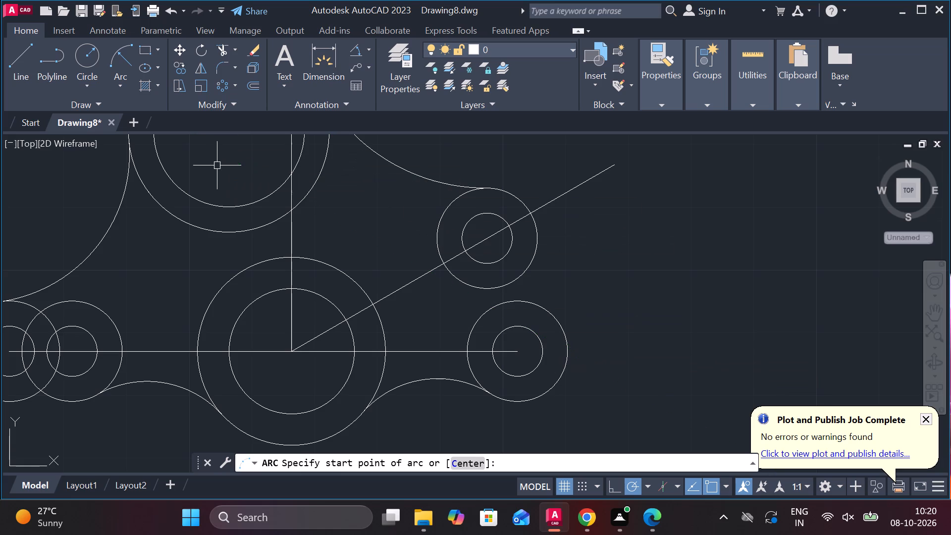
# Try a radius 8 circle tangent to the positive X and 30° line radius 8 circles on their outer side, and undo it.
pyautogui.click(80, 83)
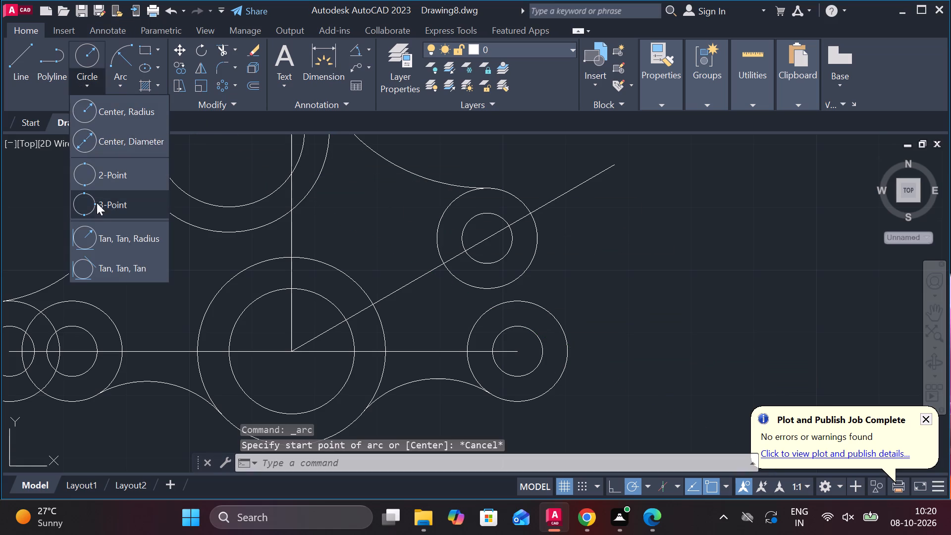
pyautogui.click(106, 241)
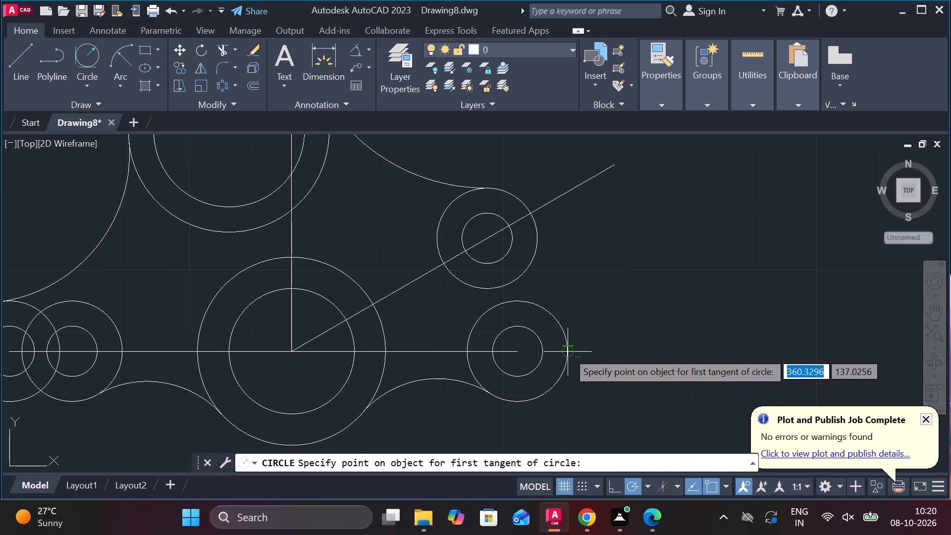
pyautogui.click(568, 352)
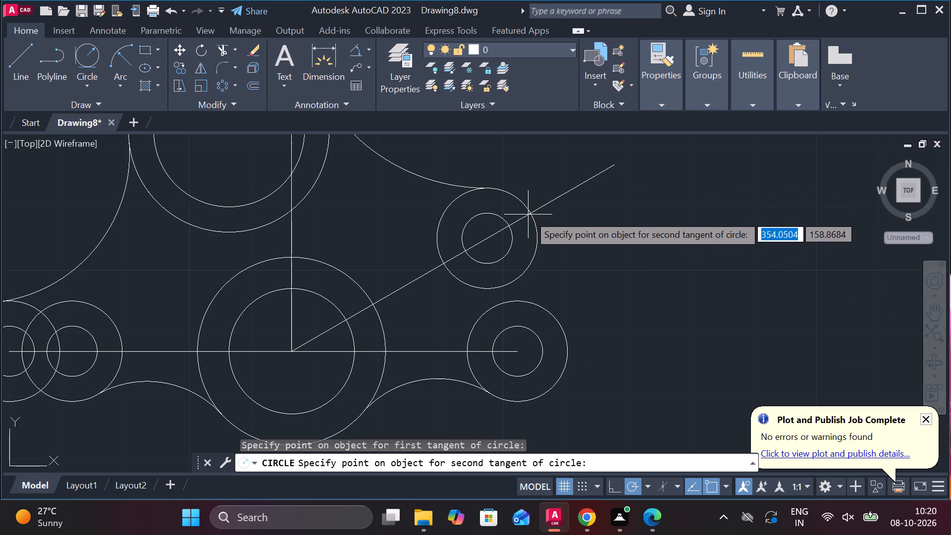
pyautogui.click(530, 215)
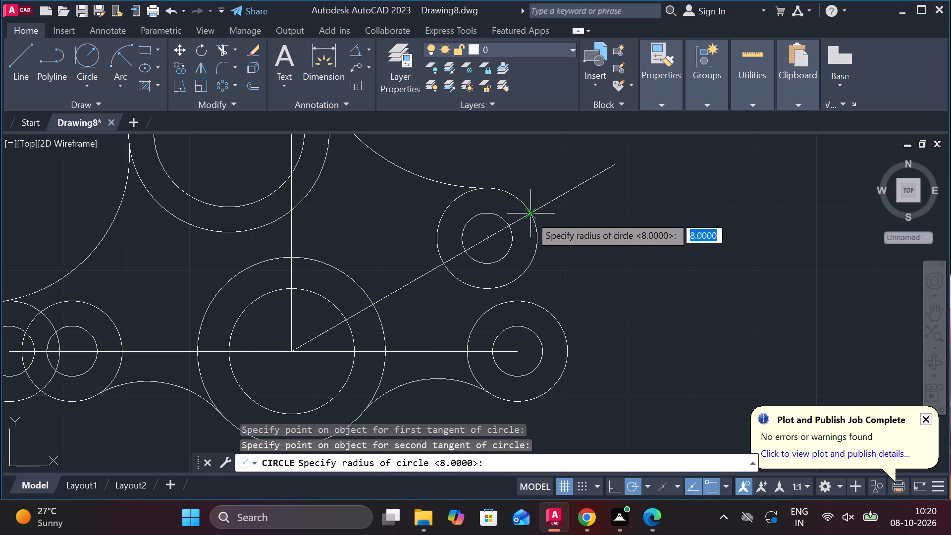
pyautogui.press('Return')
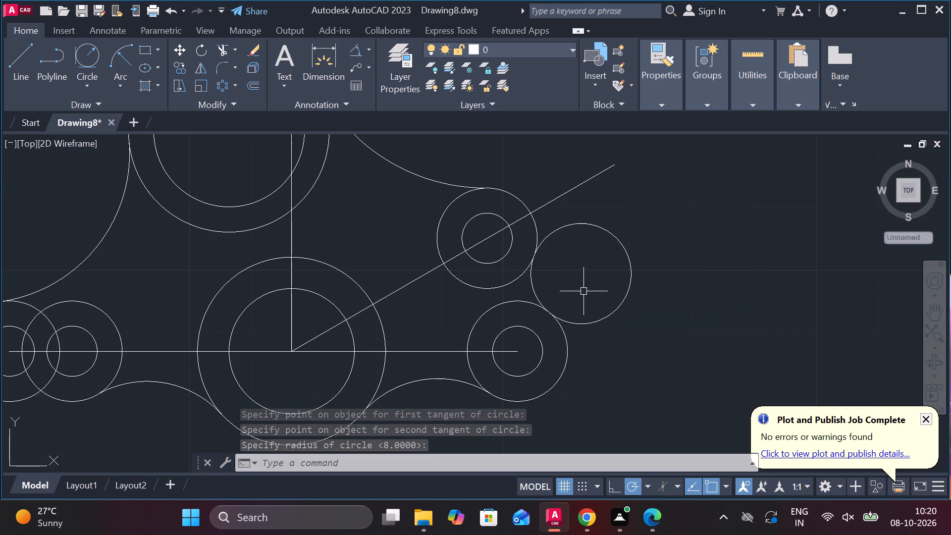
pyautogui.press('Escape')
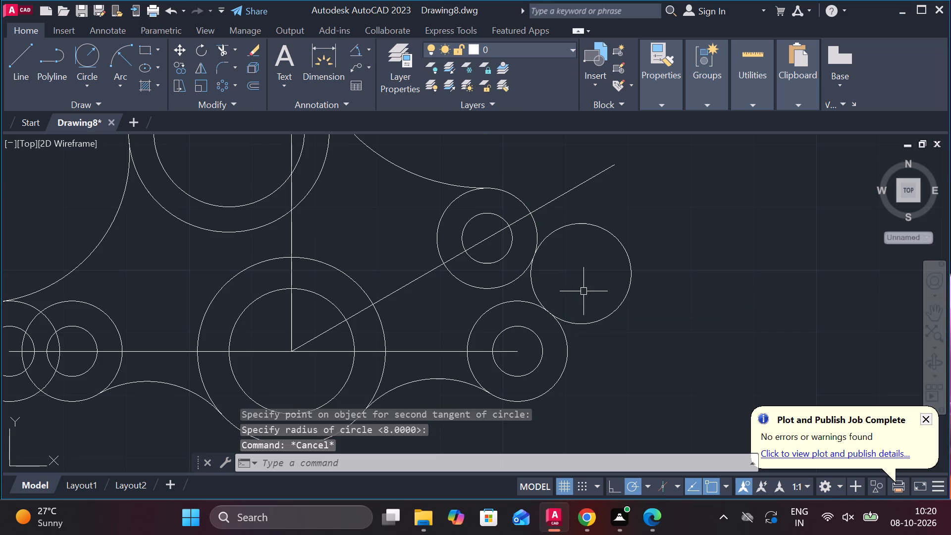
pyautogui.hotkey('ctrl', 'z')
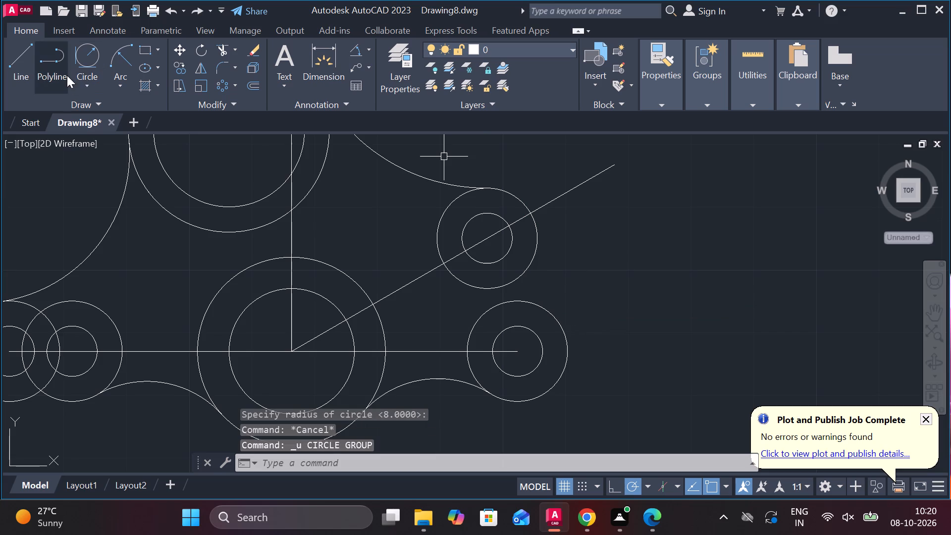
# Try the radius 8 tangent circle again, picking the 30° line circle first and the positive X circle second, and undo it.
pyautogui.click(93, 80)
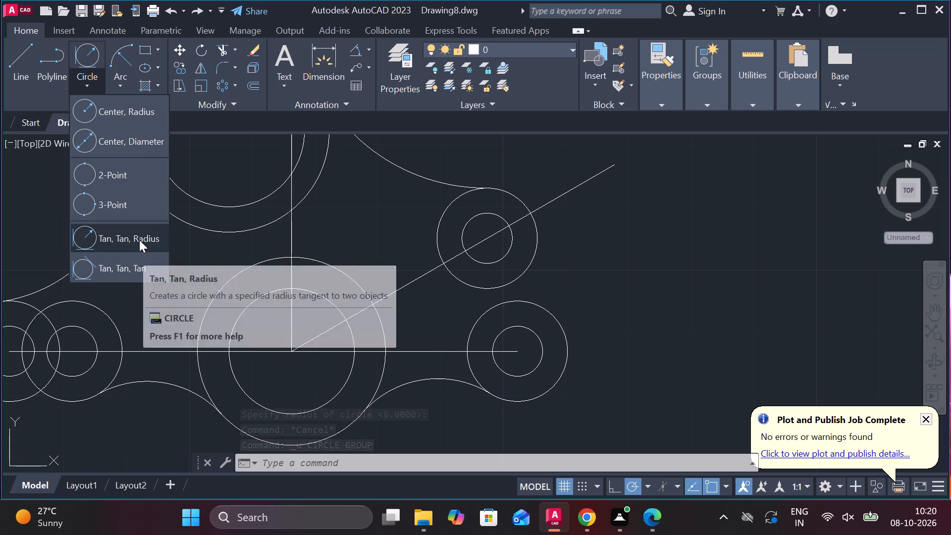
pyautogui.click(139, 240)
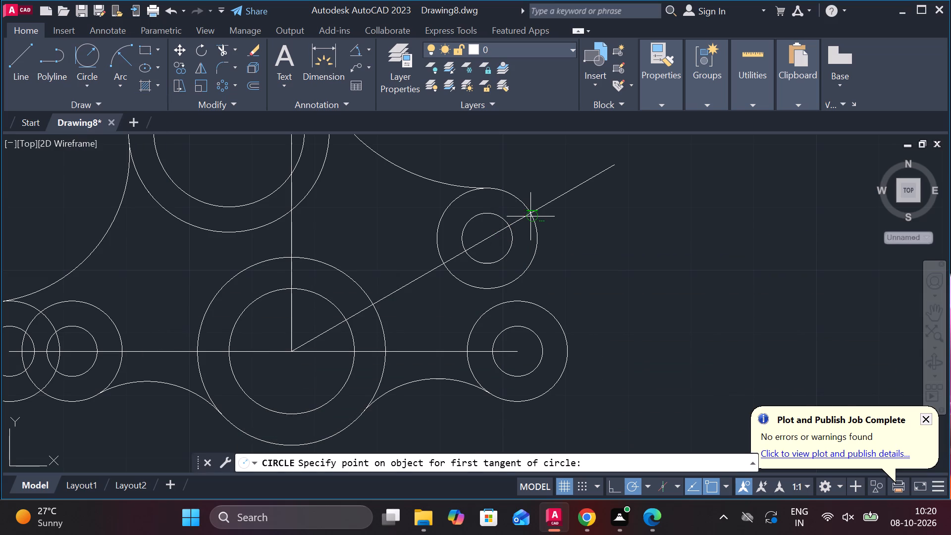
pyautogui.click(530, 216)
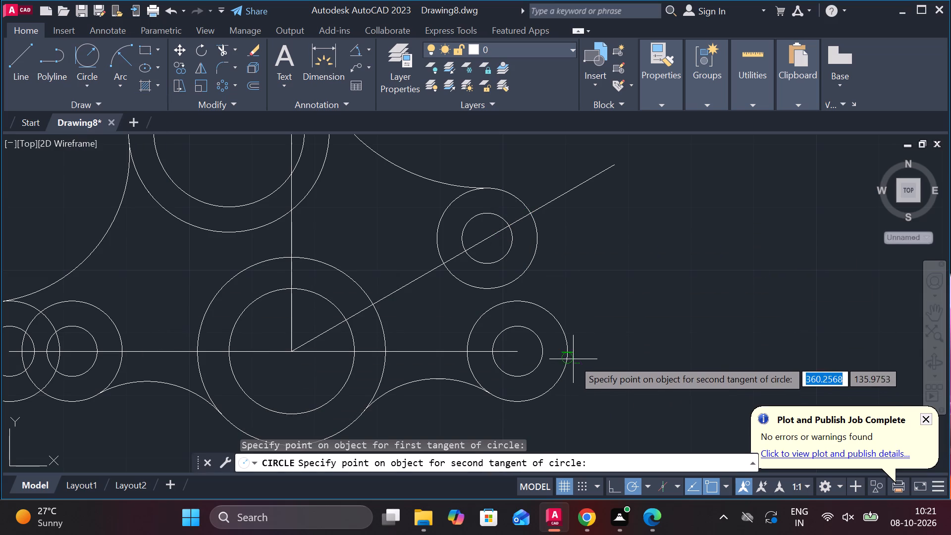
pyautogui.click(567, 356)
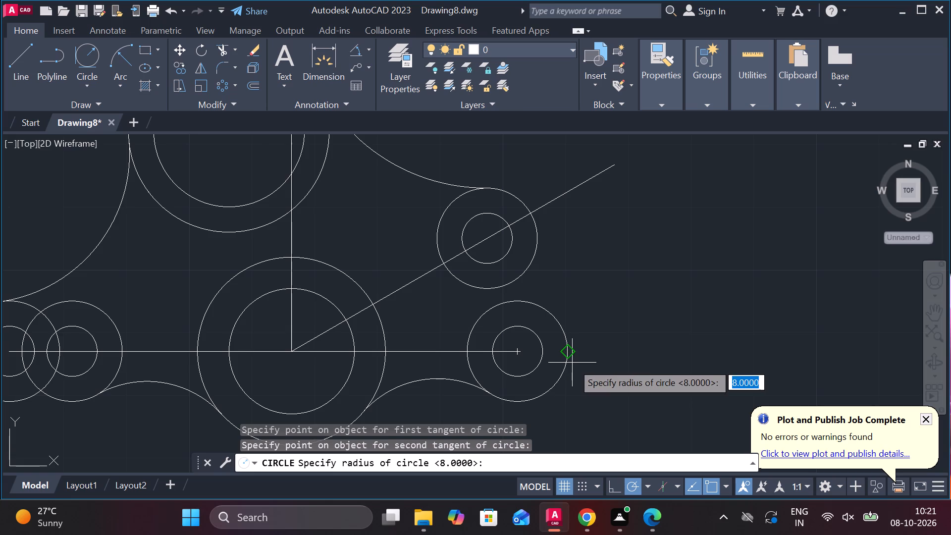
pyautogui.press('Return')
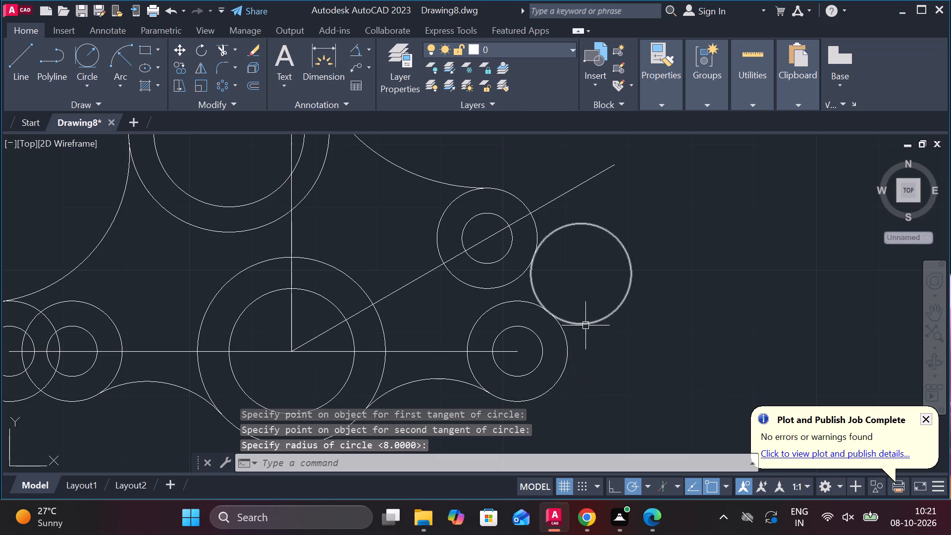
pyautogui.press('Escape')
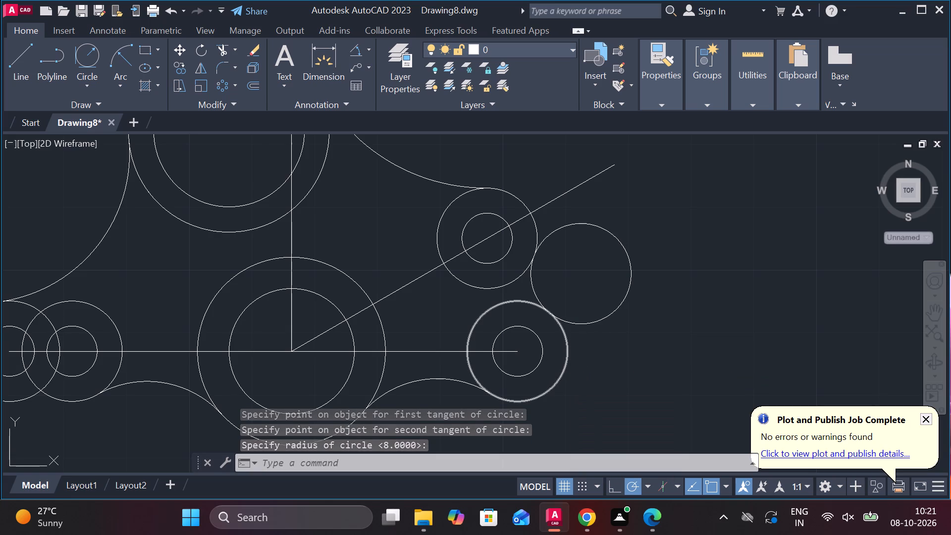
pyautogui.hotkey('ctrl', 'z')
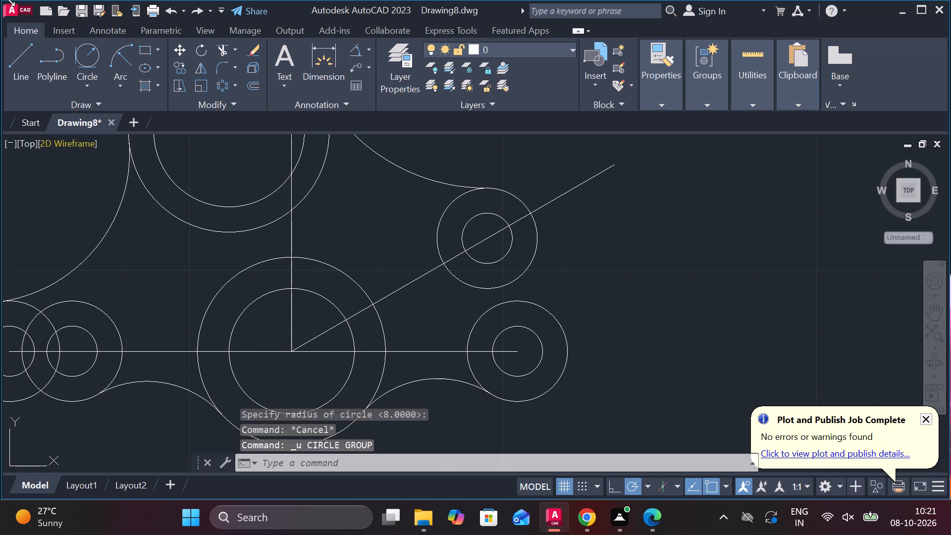
# Draw a radius 8 circle tangent to the 30° line and positive X radius 8 circles on their outer side.
pyautogui.click(85, 45)
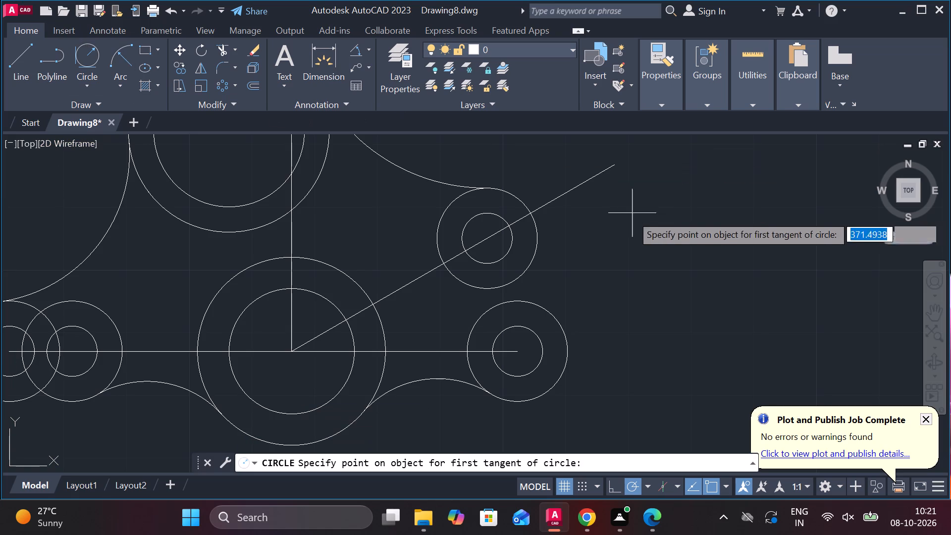
pyautogui.click(494, 186)
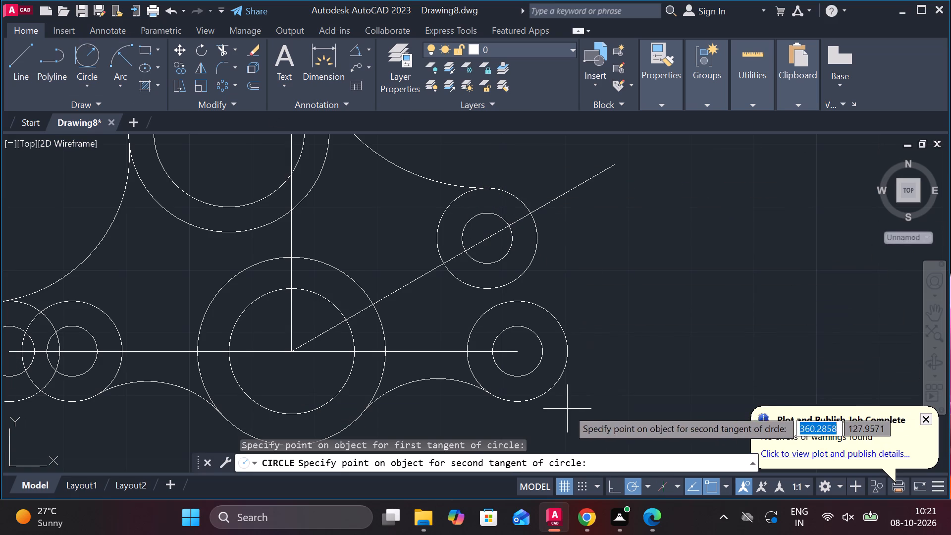
pyautogui.click(526, 401)
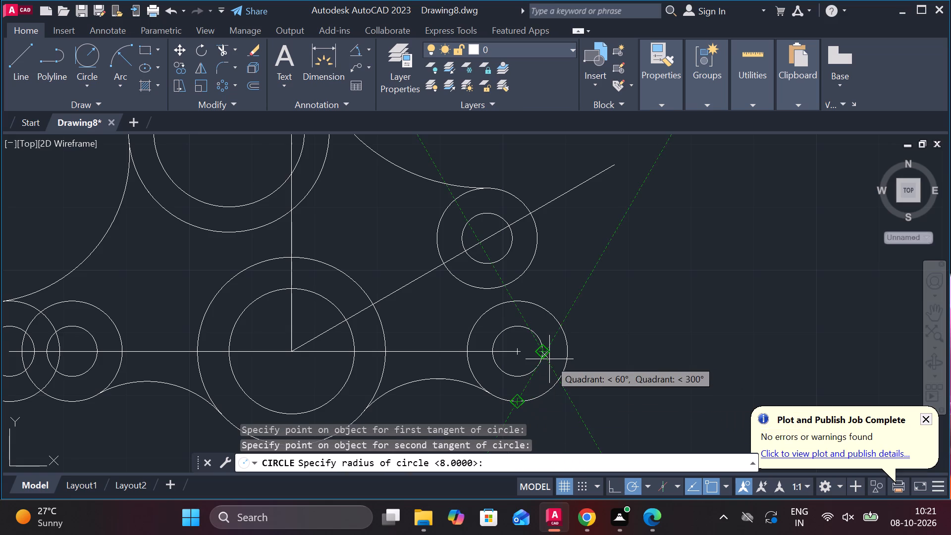
pyautogui.press('Return')
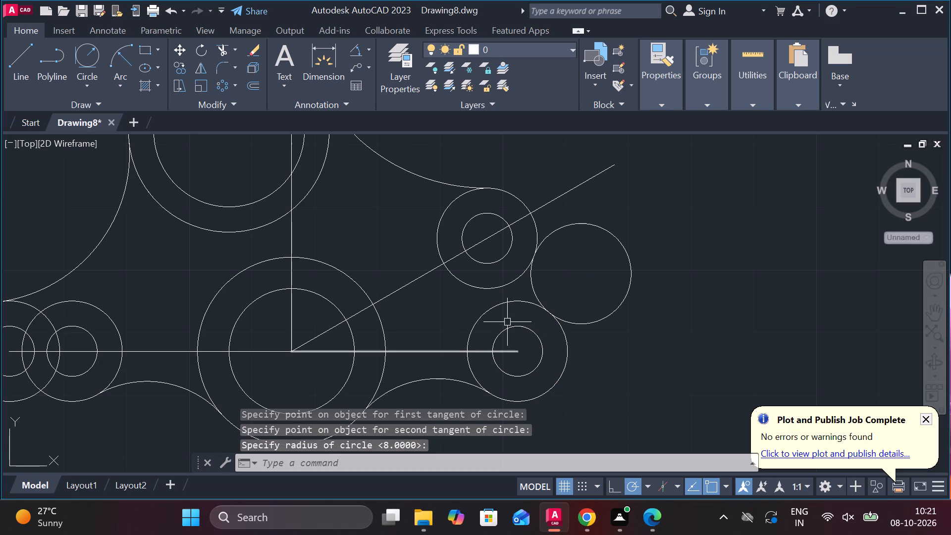
# Draw another radius 8 circle tangent to the same two circles on their inner side, facing the central circle pair.
pyautogui.click(75, 62)
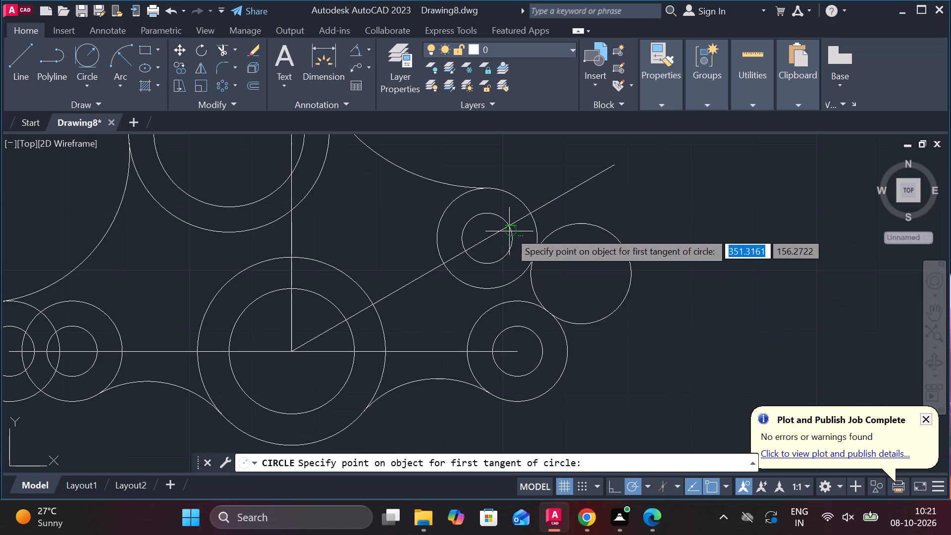
pyautogui.click(437, 240)
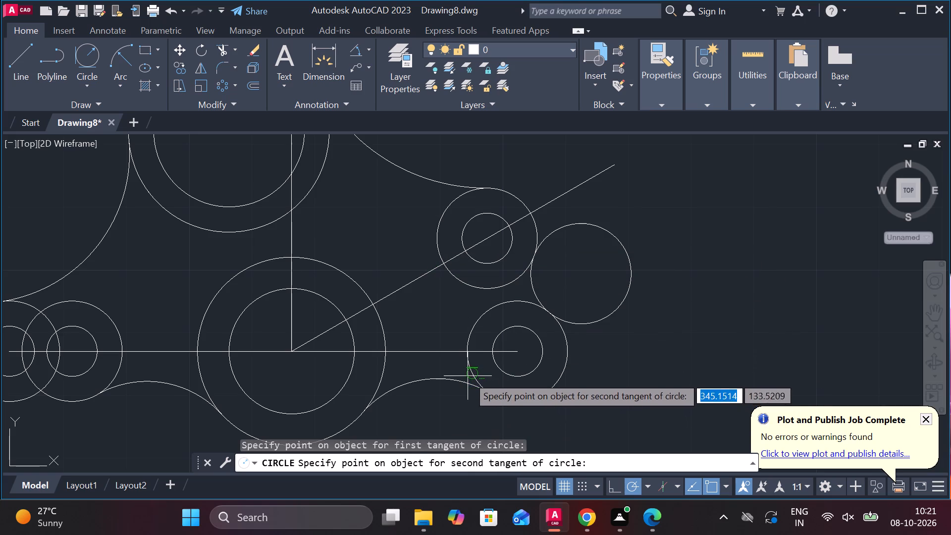
pyautogui.click(468, 372)
pyautogui.press('Return')
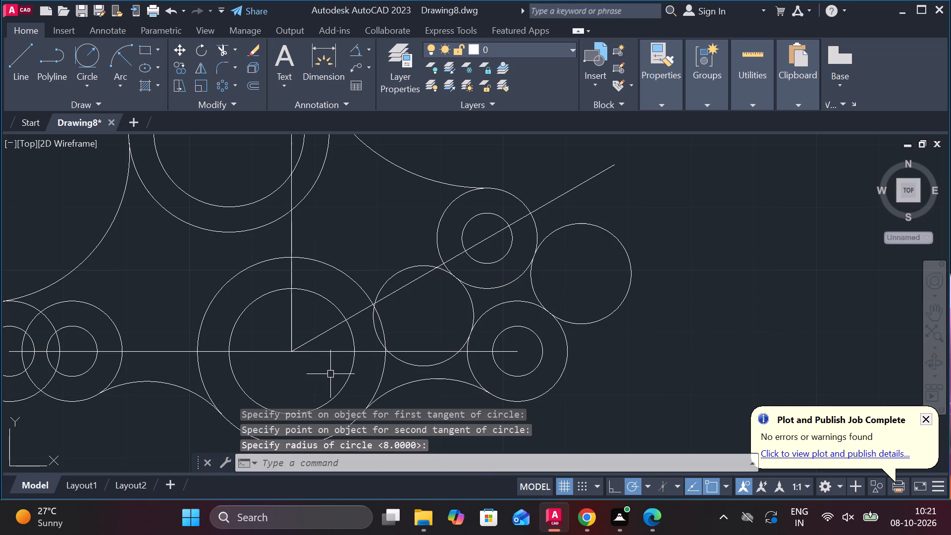
pyautogui.scroll(2, 397, 319)
pyautogui.scroll(-2, 481, 269)
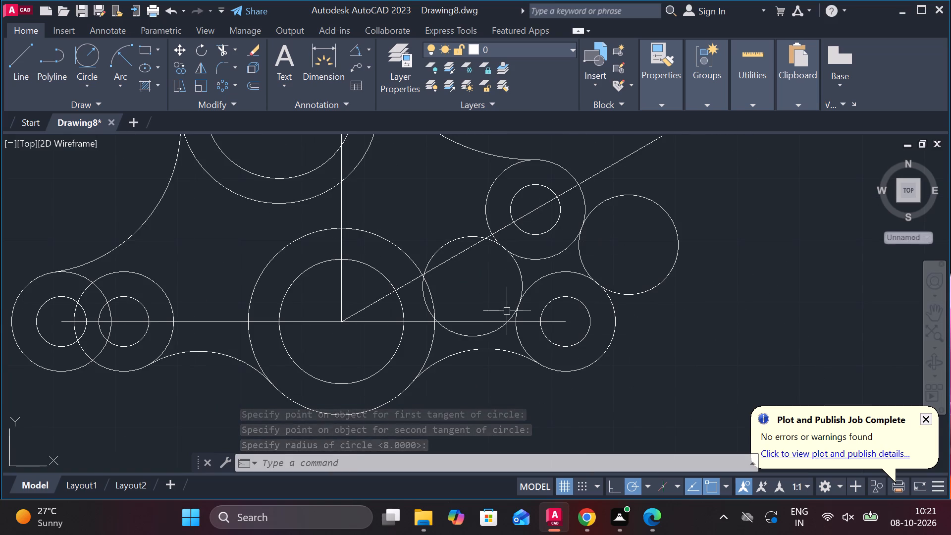
# Trim away the arc pieces of the inner radius 8 tangent circle between the central, 30° line and positive X circles.
pyautogui.write('tr')
pyautogui.press('Return')
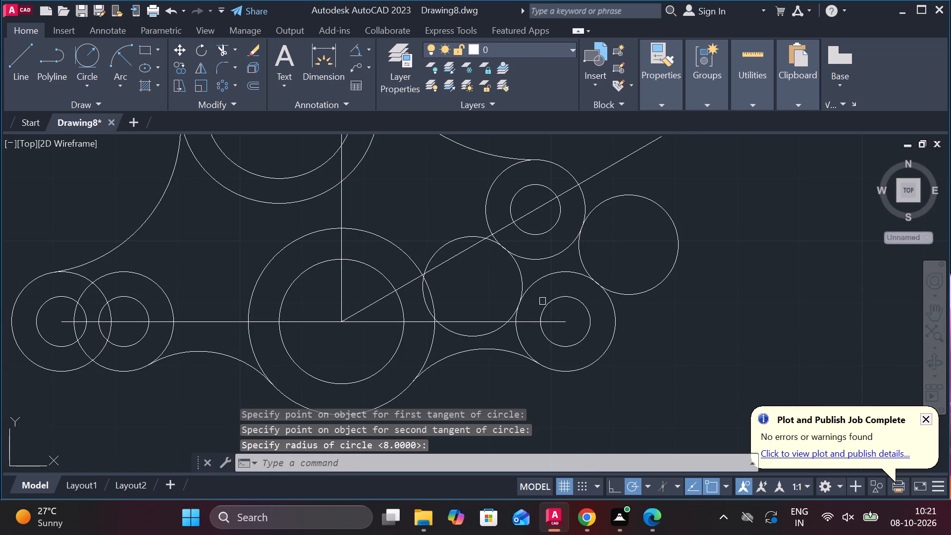
pyautogui.click(466, 239)
pyautogui.scroll(2, 547, 301)
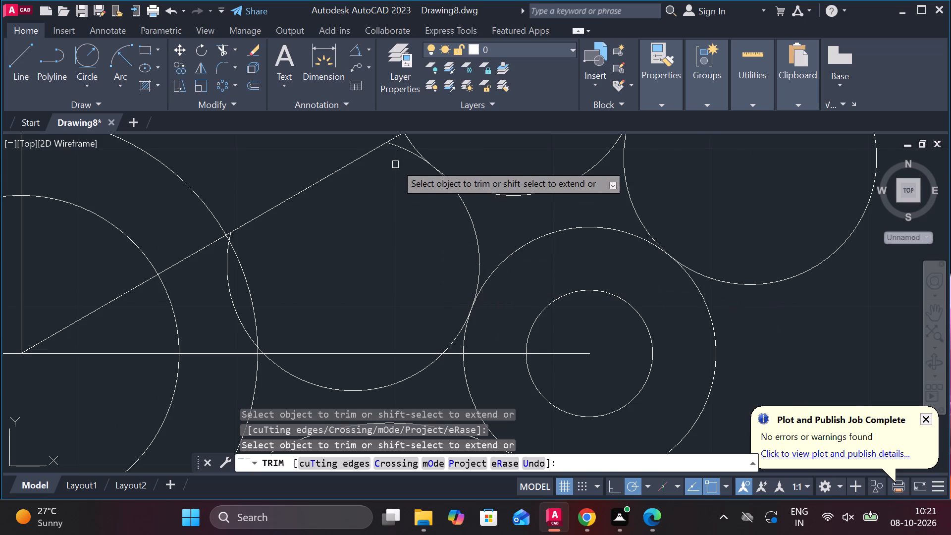
pyautogui.click(395, 150)
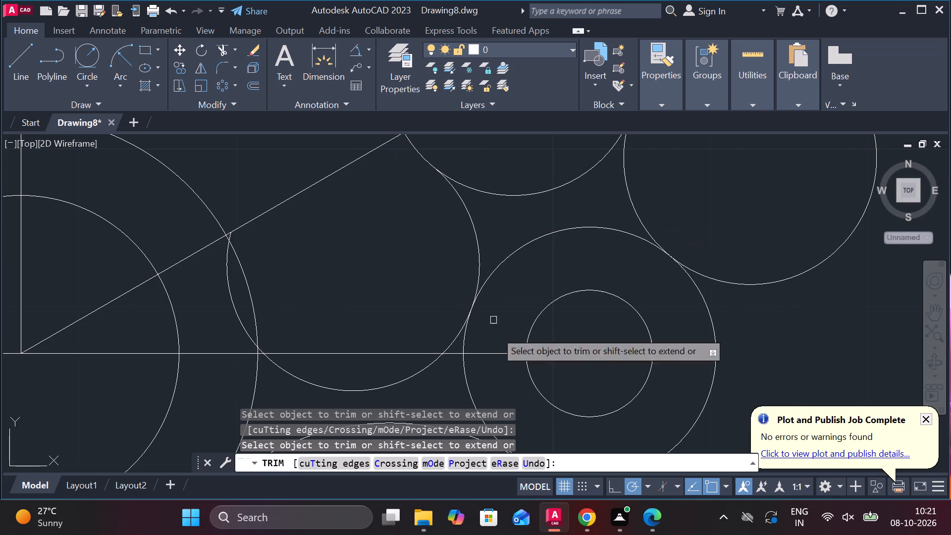
pyautogui.click(423, 372)
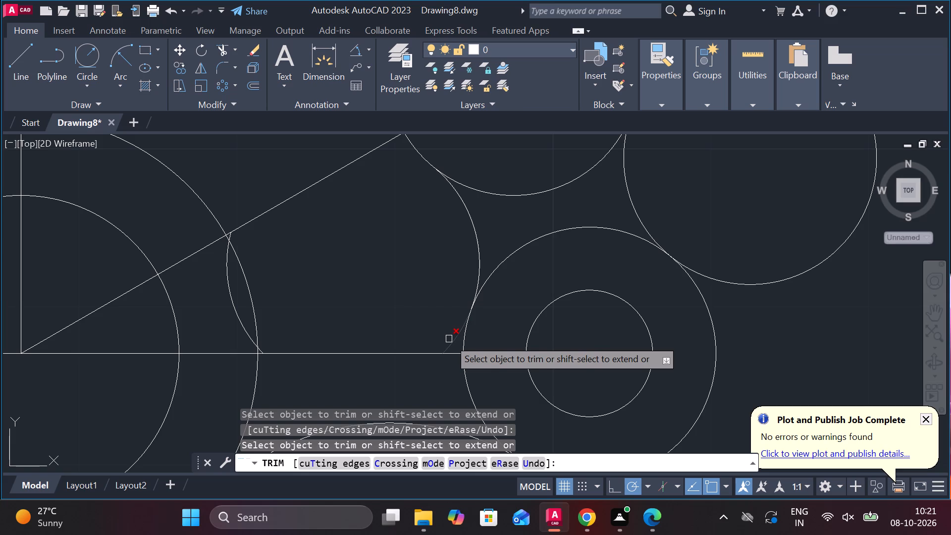
pyautogui.scroll(-2, 407, 334)
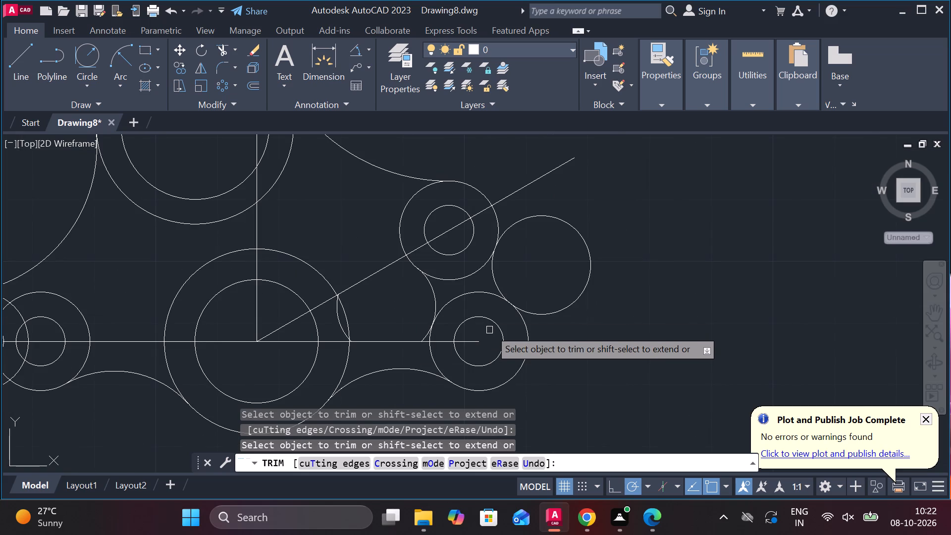
pyautogui.click(342, 328)
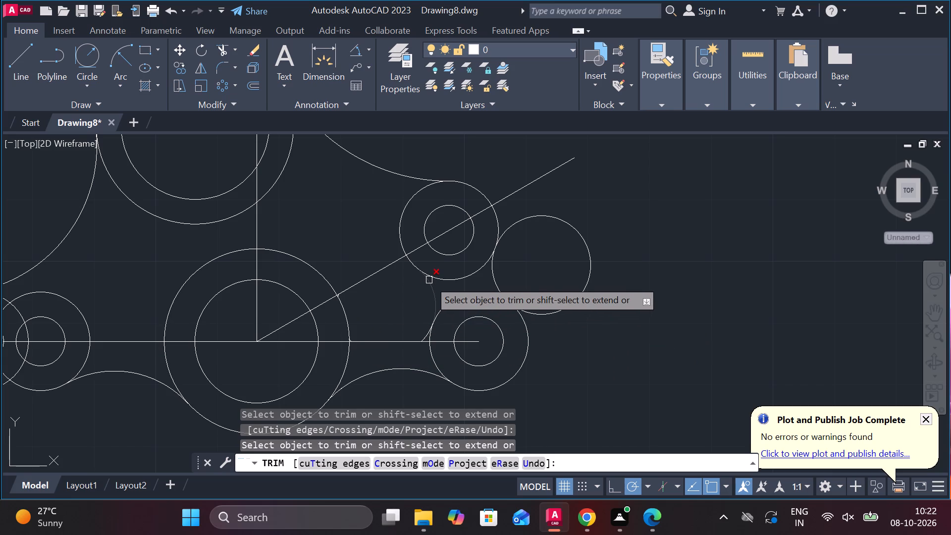
pyautogui.click(434, 290)
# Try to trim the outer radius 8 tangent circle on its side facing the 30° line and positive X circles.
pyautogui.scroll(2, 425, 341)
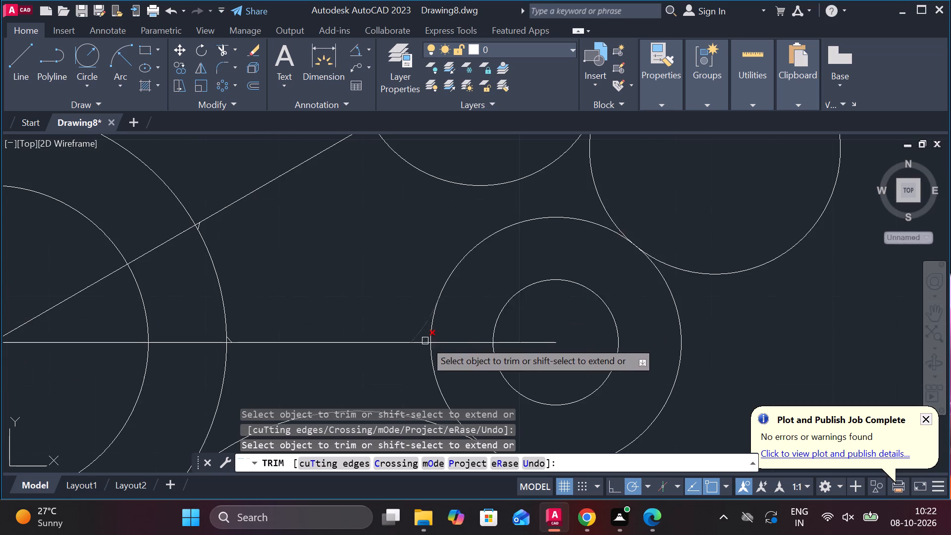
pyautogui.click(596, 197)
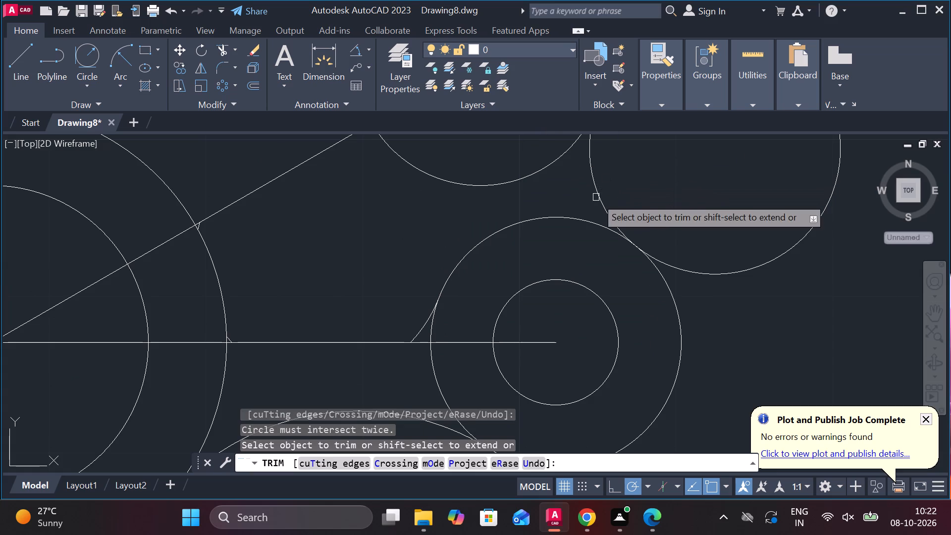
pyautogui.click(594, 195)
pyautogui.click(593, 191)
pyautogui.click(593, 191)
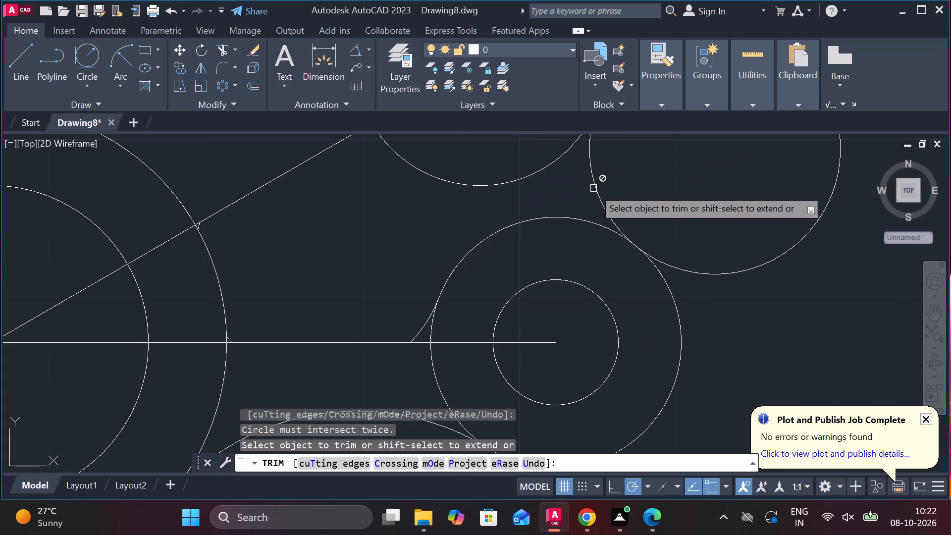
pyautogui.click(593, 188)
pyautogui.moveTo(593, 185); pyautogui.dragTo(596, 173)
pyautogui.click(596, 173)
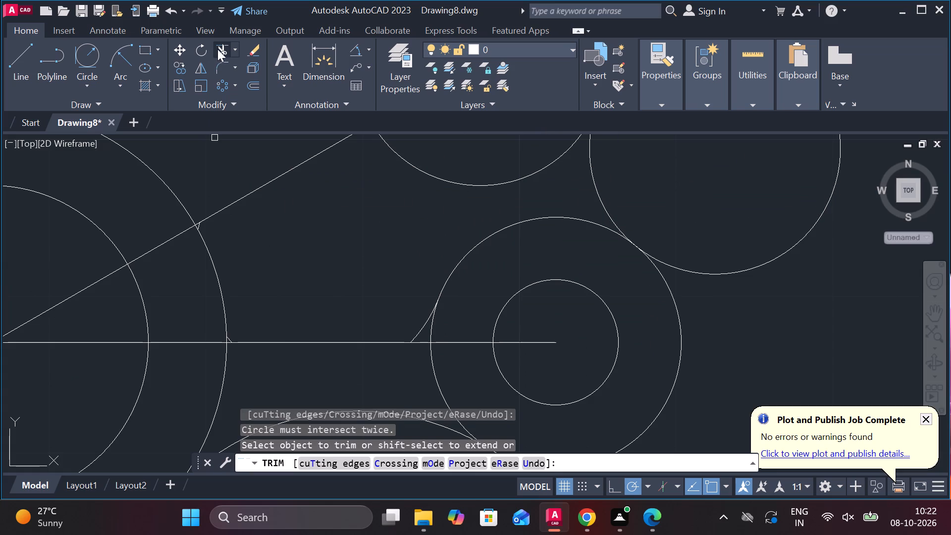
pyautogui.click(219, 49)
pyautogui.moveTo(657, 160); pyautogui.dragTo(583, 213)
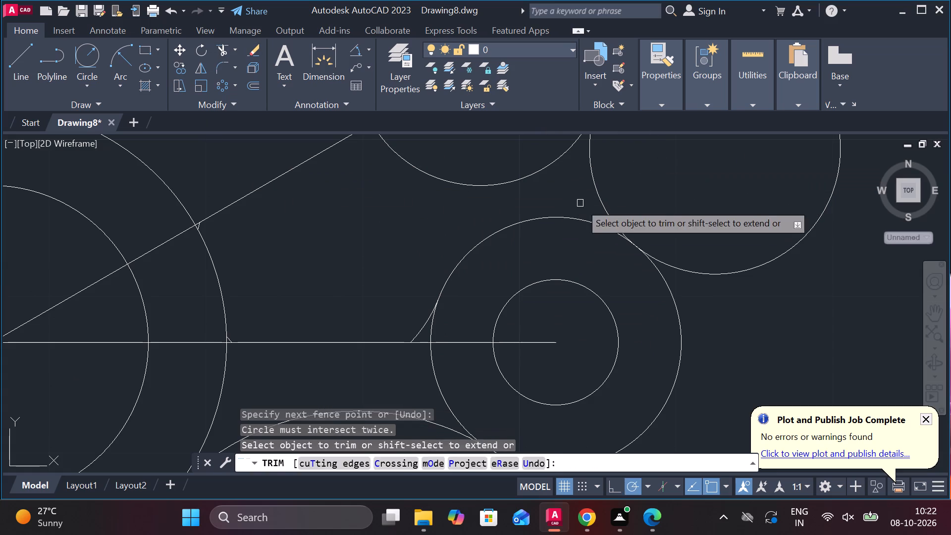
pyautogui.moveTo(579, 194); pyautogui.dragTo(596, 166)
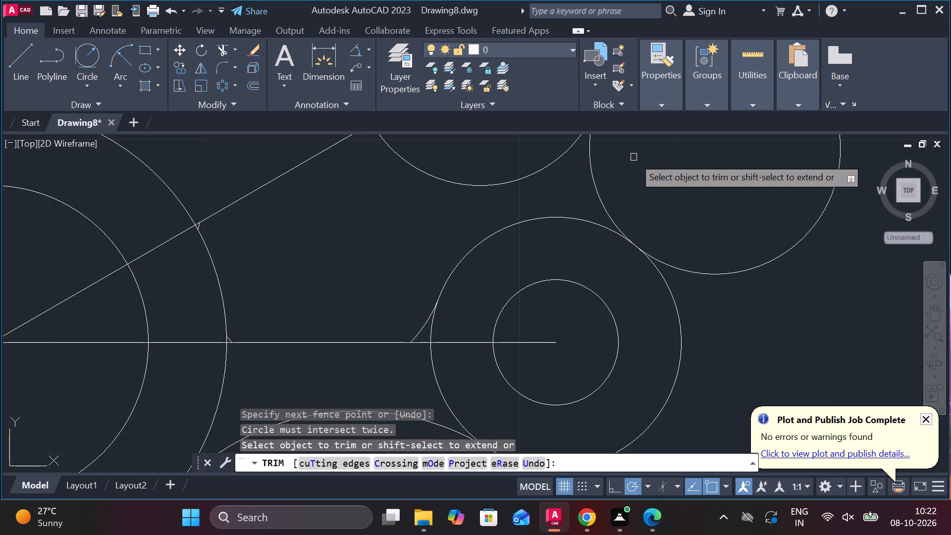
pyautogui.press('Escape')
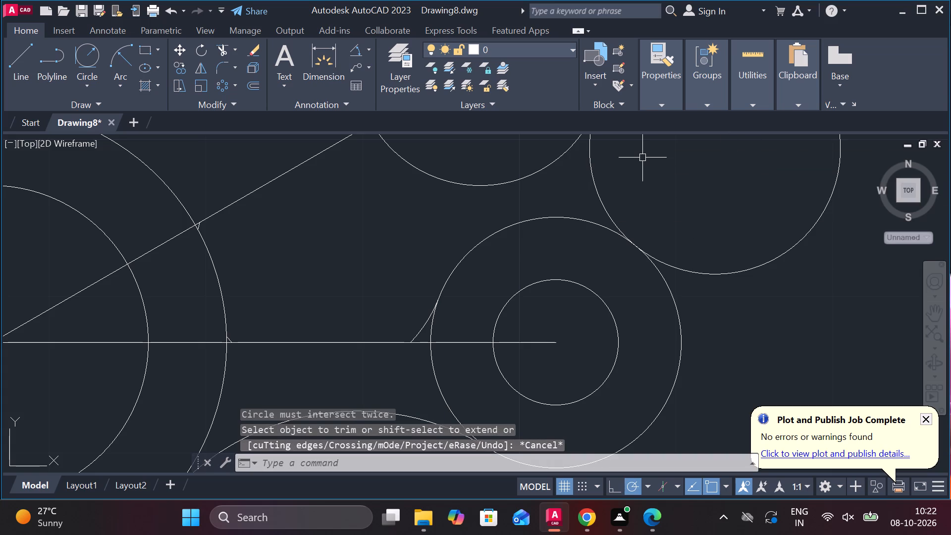
# Trim away the whole outer radius 8 tangent circle and the leftover arc stub beside the positive X circle.
pyautogui.scroll(-3, 950, 189)
pyautogui.scroll(-3, 643, 298)
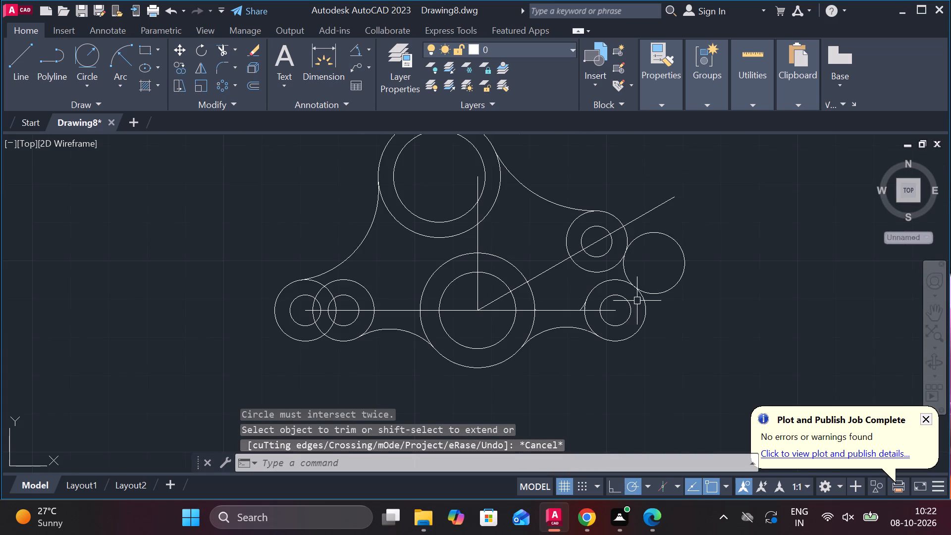
pyautogui.moveTo(622, 386); pyautogui.dragTo(544, 386, button='middle')
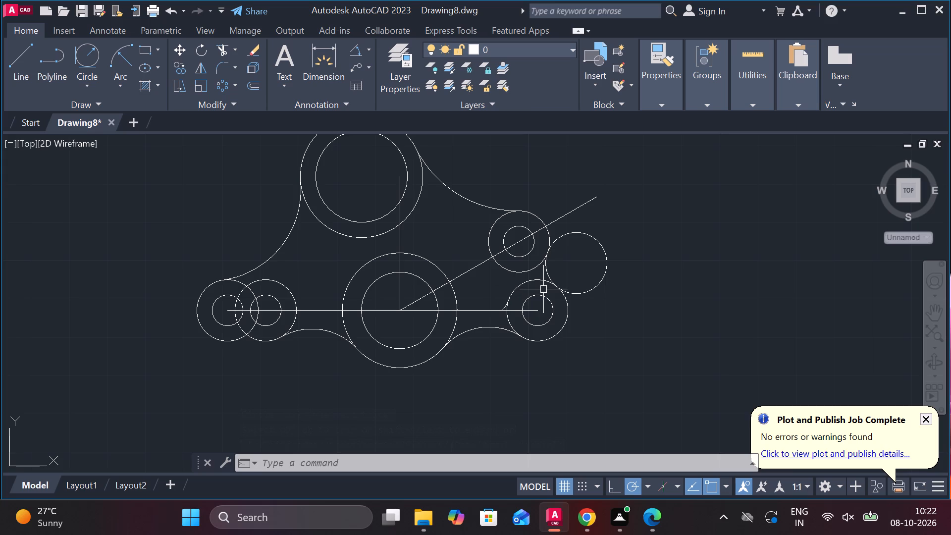
pyautogui.scroll(1, 543, 289)
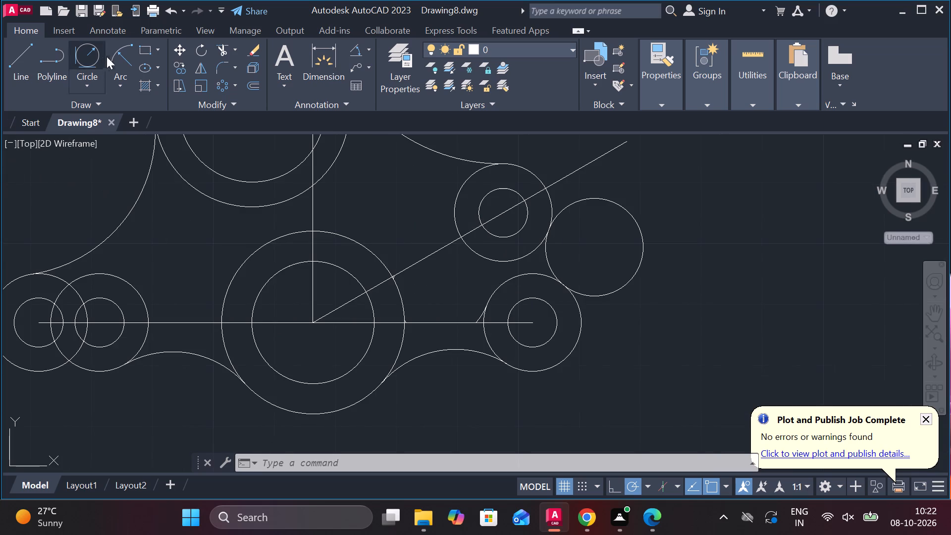
pyautogui.click(217, 49)
pyautogui.moveTo(648, 180); pyautogui.dragTo(607, 237)
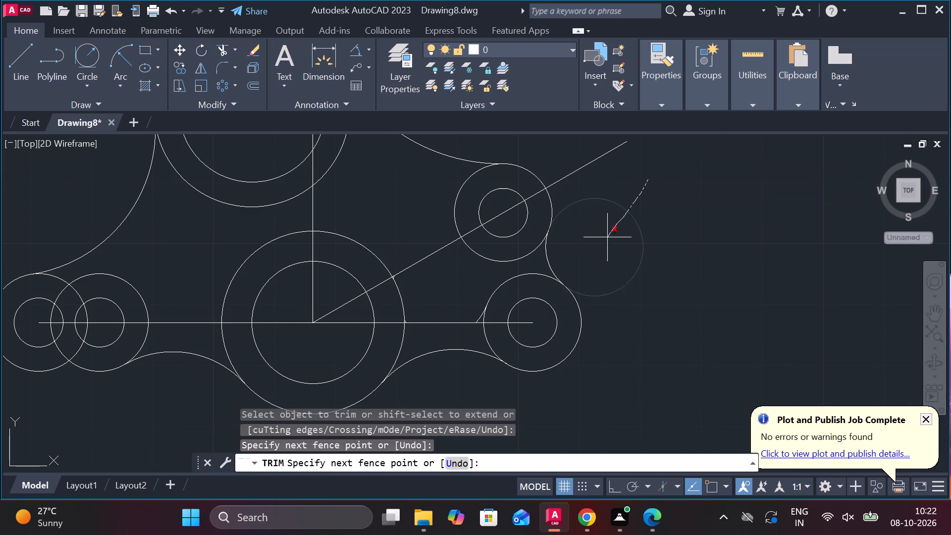
pyautogui.moveTo(607, 237); pyautogui.dragTo(601, 246)
pyautogui.click(550, 267)
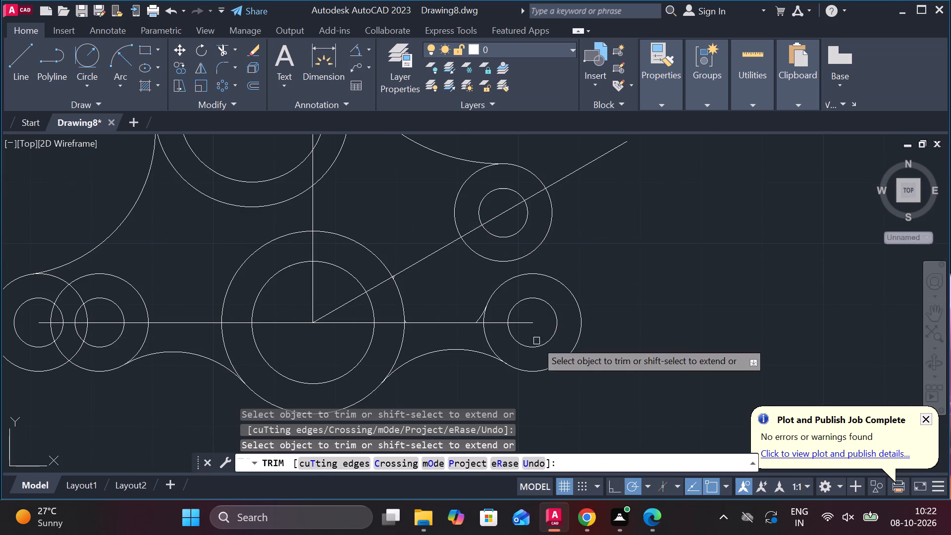
pyautogui.scroll(3, 532, 341)
pyautogui.click(311, 242)
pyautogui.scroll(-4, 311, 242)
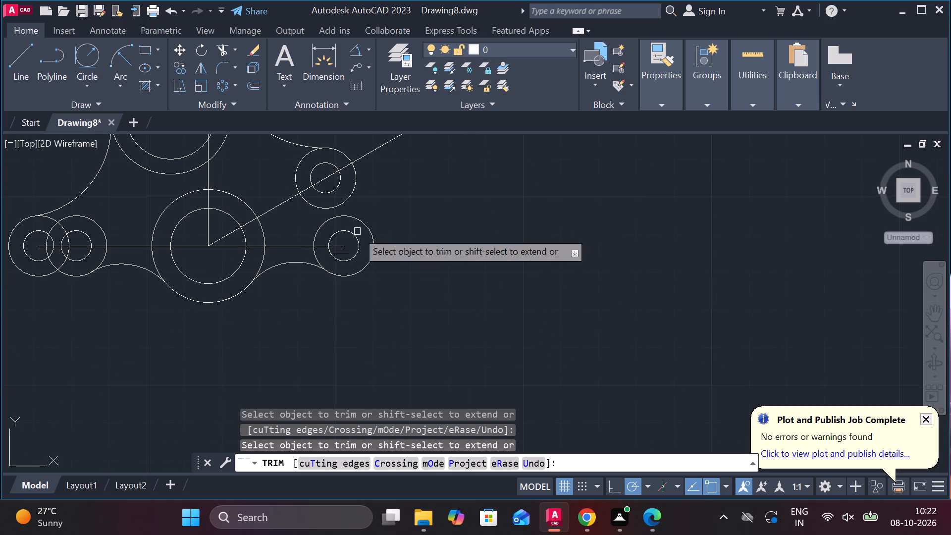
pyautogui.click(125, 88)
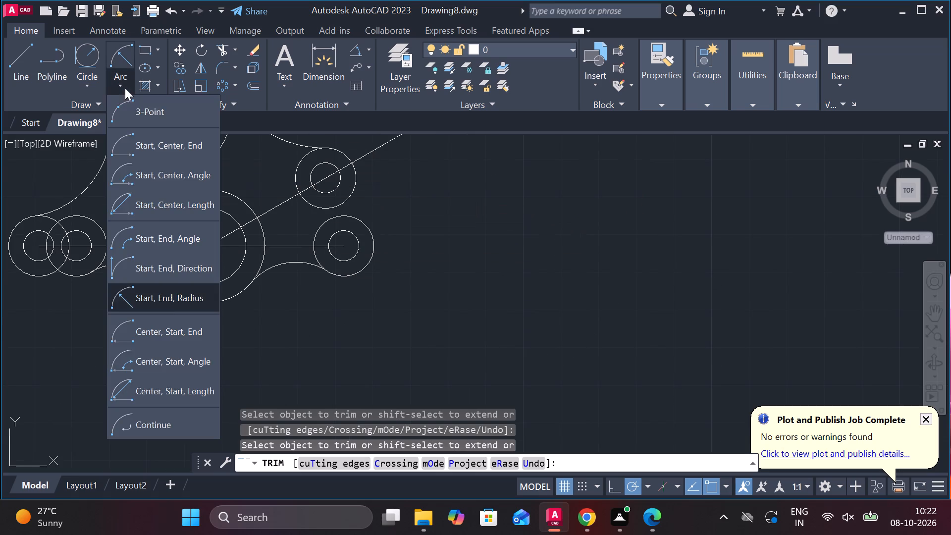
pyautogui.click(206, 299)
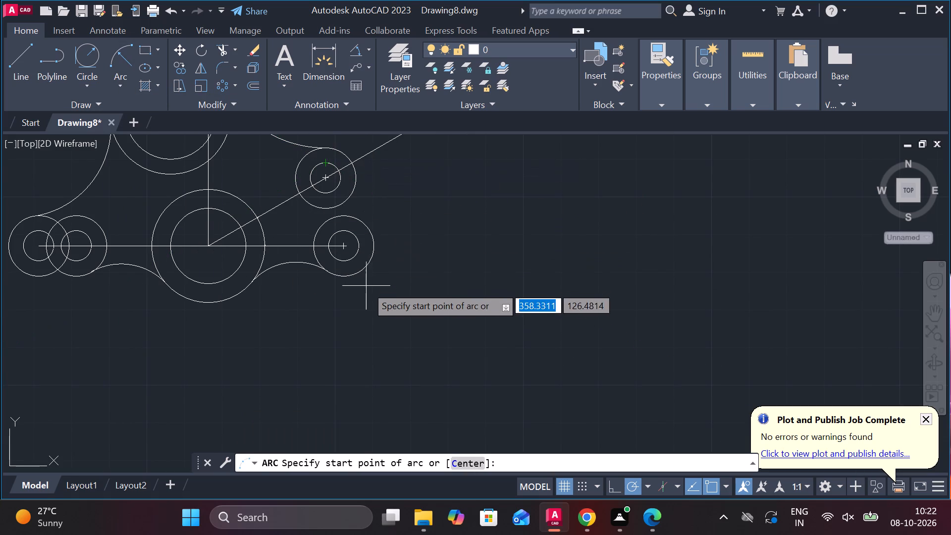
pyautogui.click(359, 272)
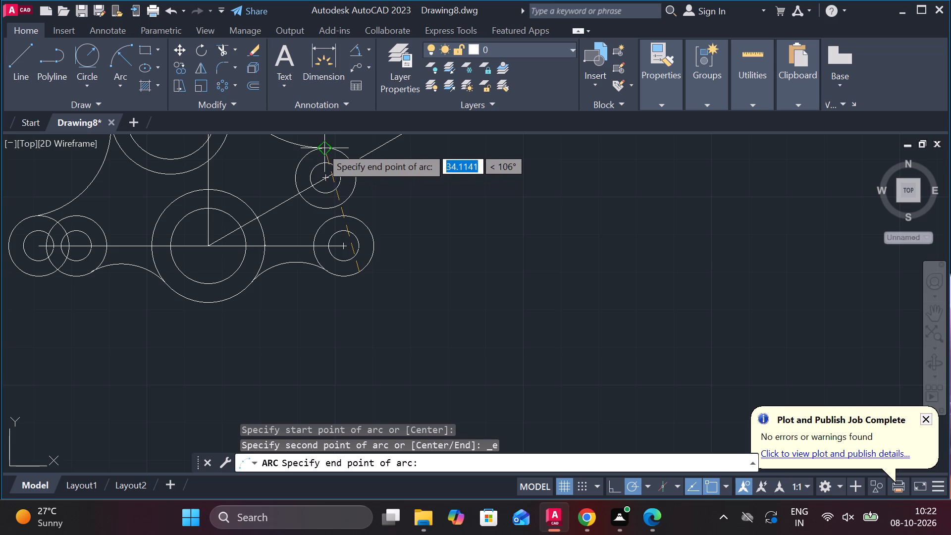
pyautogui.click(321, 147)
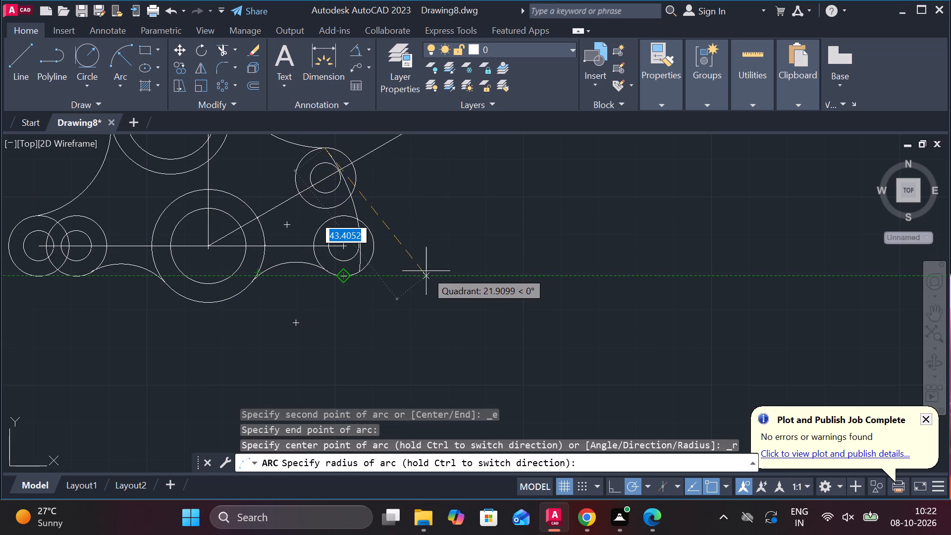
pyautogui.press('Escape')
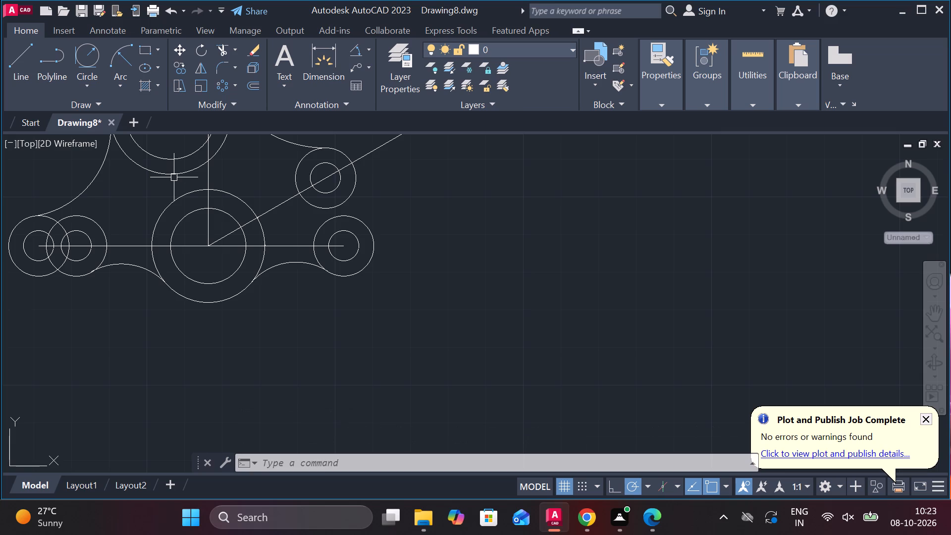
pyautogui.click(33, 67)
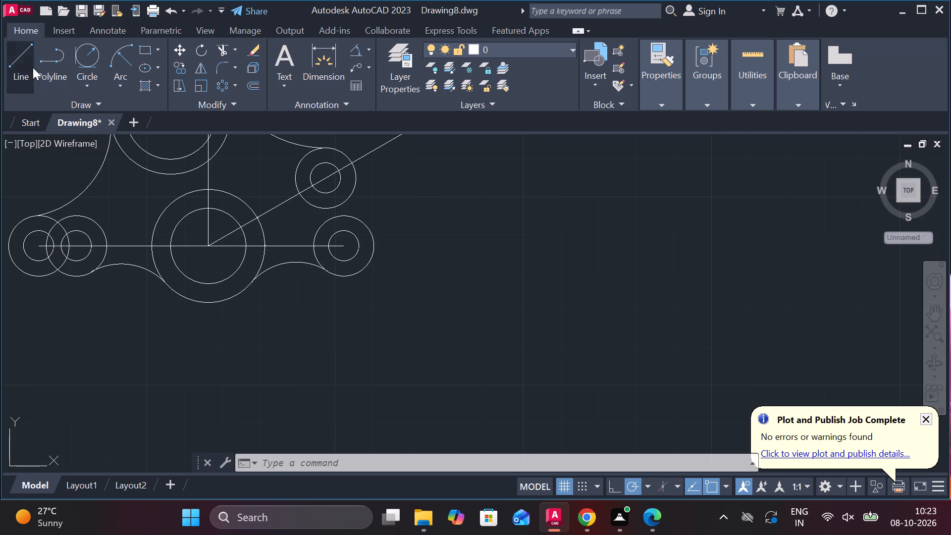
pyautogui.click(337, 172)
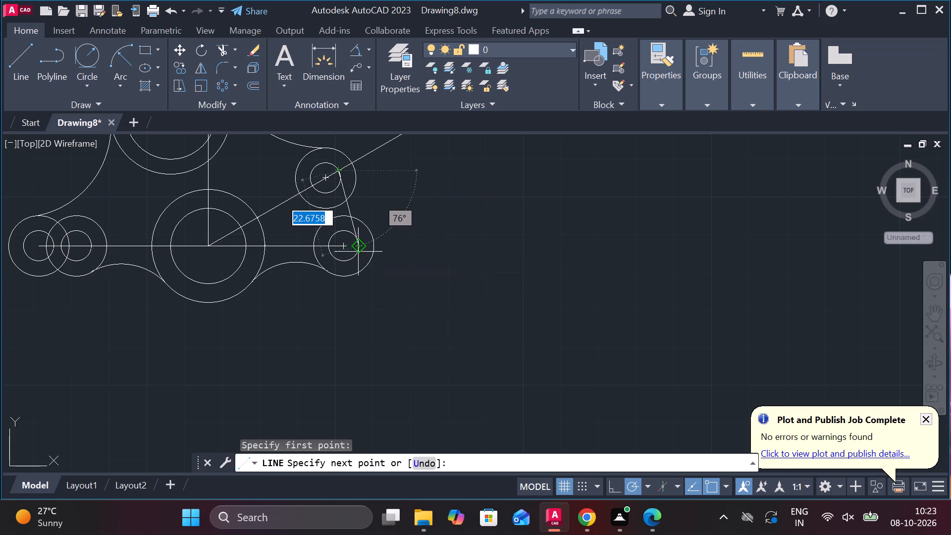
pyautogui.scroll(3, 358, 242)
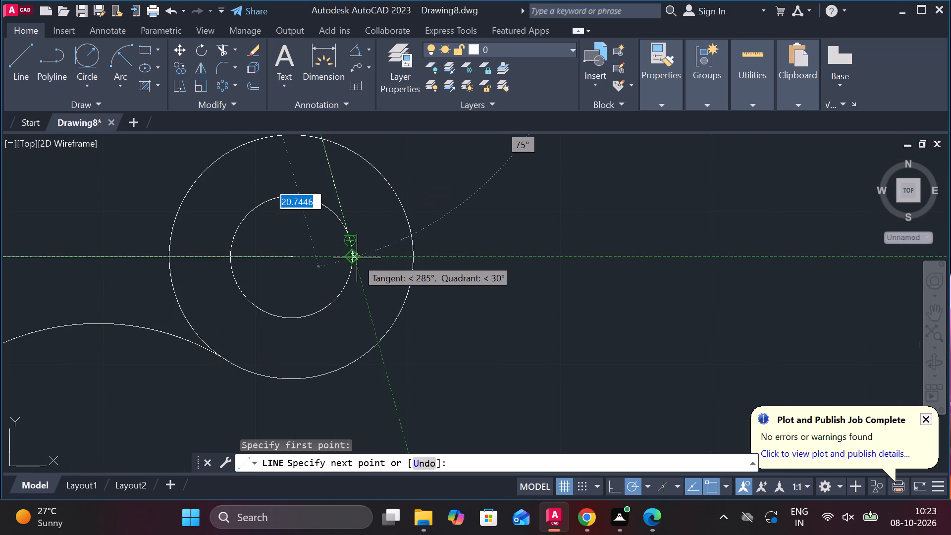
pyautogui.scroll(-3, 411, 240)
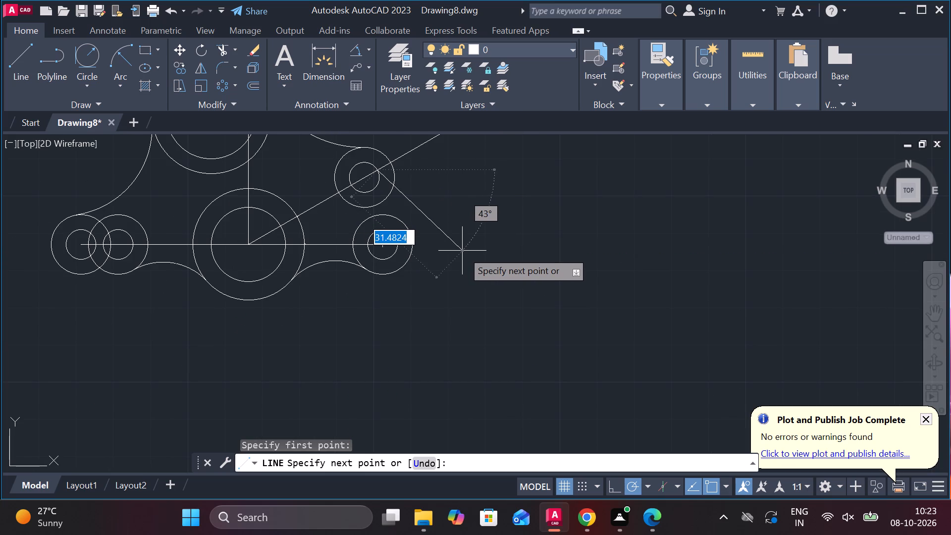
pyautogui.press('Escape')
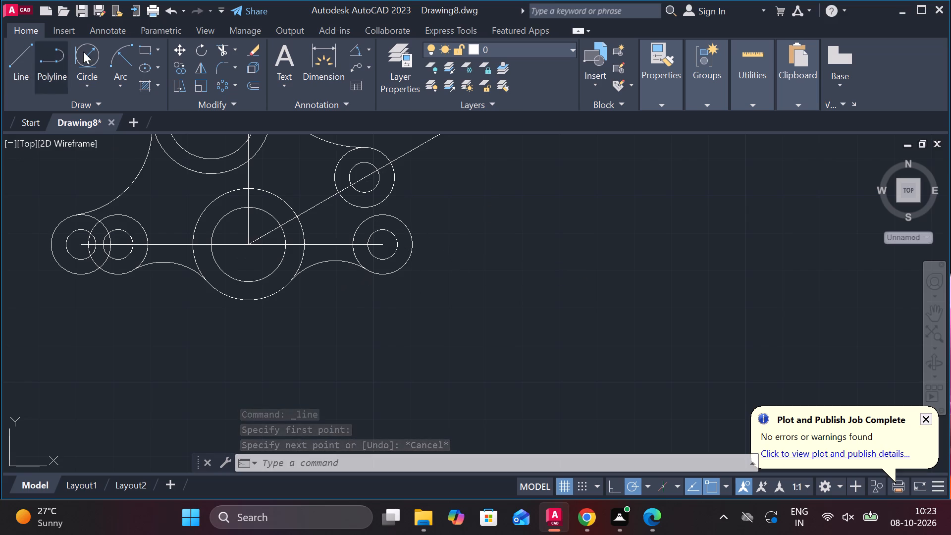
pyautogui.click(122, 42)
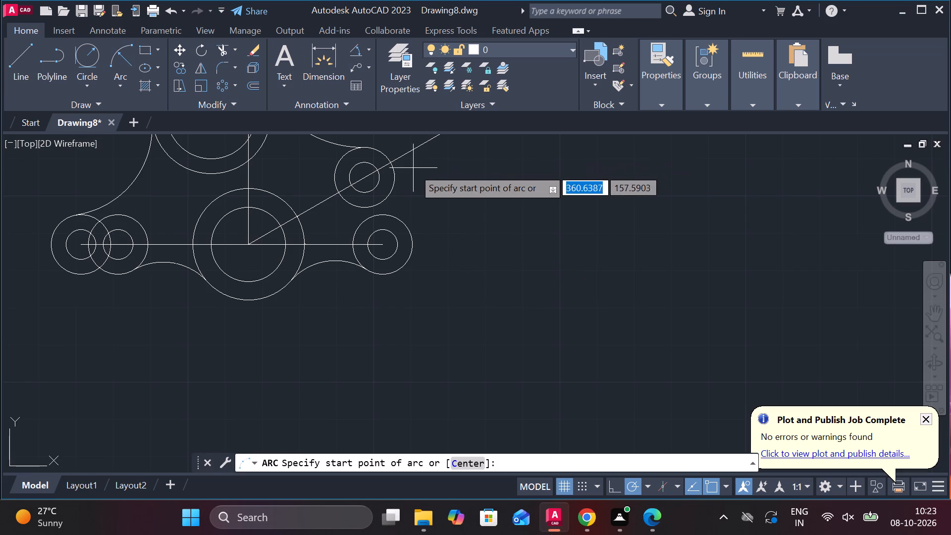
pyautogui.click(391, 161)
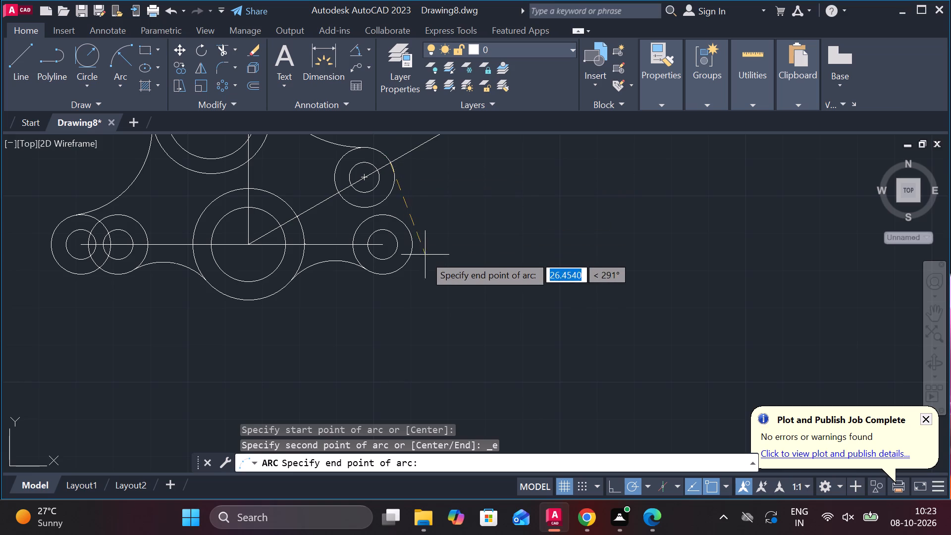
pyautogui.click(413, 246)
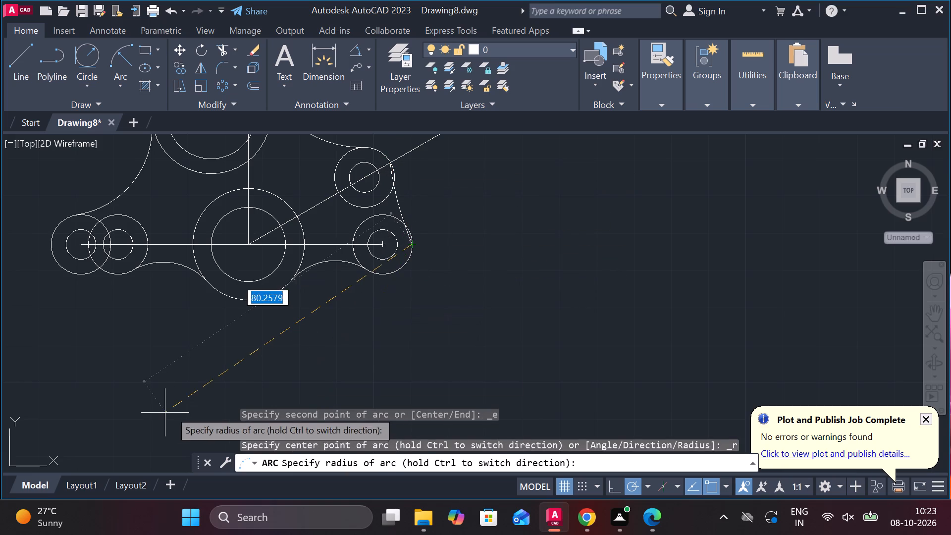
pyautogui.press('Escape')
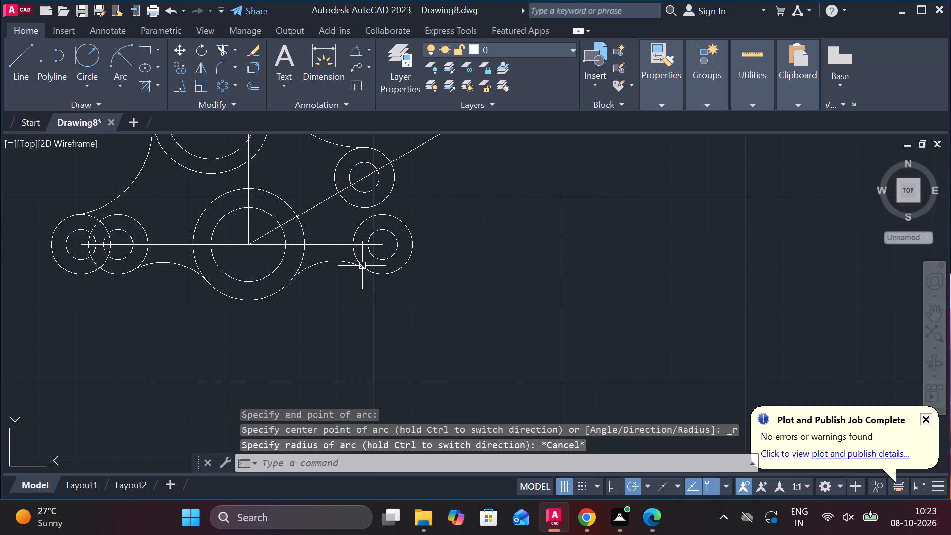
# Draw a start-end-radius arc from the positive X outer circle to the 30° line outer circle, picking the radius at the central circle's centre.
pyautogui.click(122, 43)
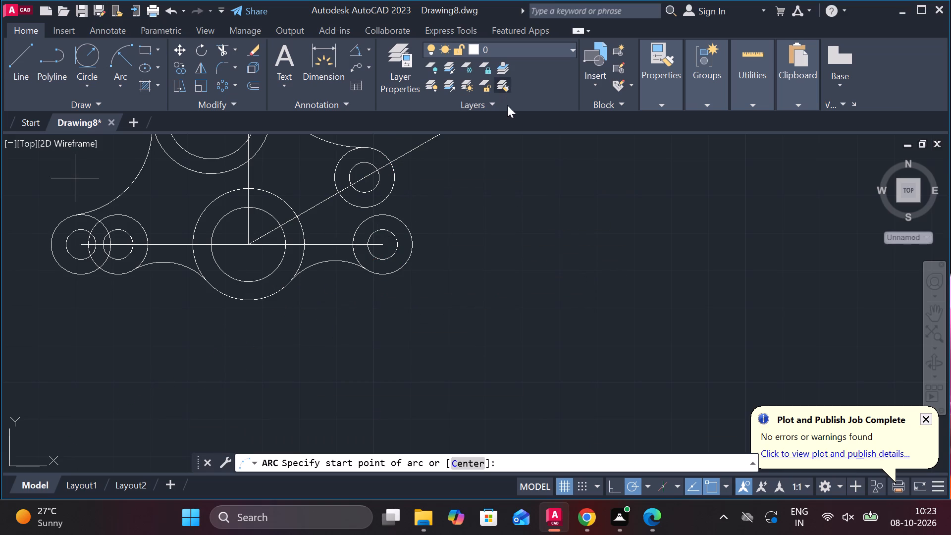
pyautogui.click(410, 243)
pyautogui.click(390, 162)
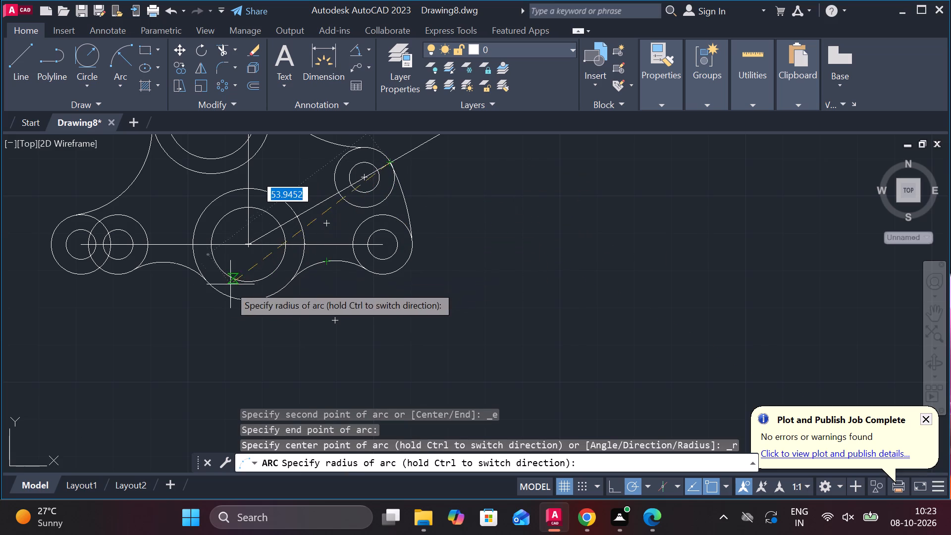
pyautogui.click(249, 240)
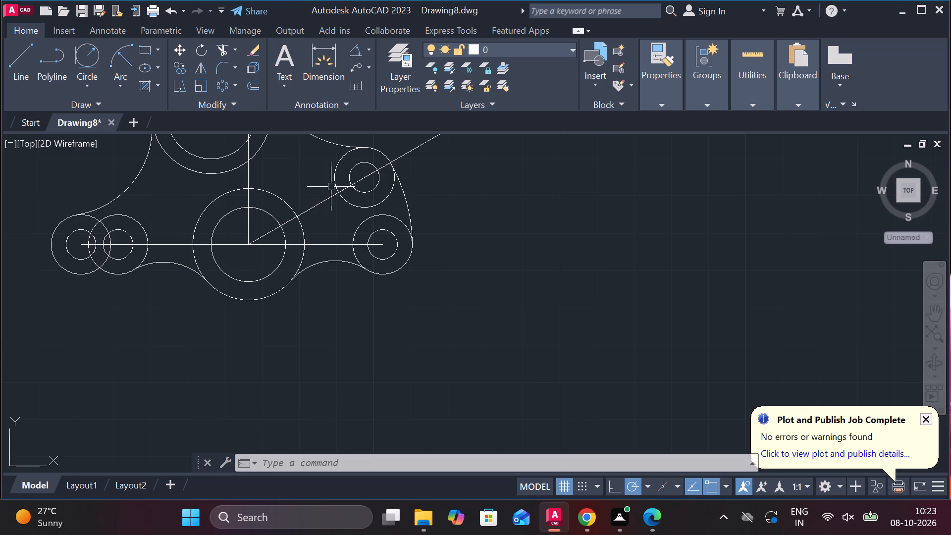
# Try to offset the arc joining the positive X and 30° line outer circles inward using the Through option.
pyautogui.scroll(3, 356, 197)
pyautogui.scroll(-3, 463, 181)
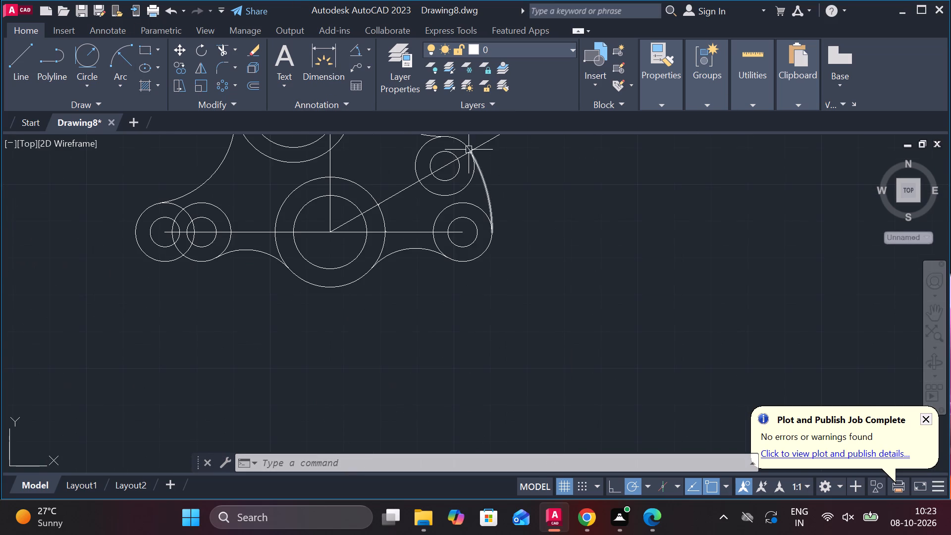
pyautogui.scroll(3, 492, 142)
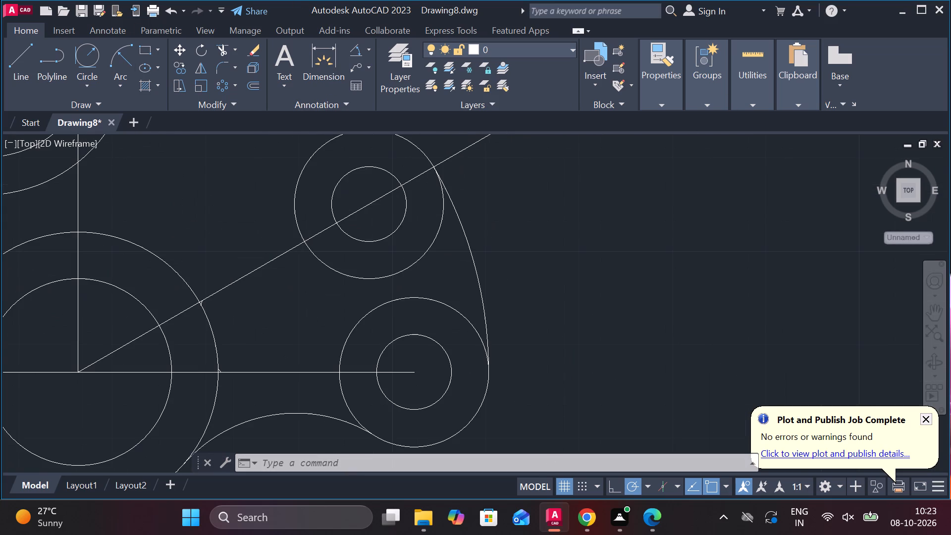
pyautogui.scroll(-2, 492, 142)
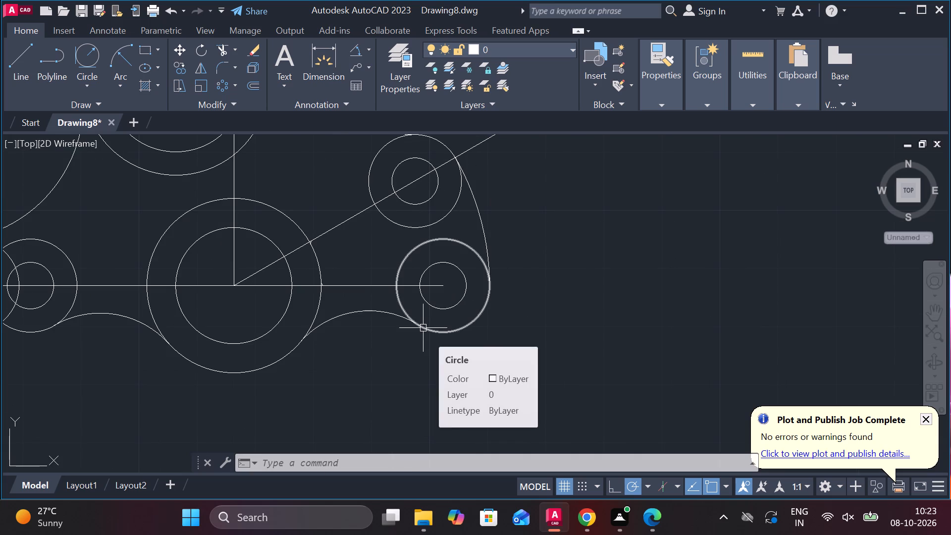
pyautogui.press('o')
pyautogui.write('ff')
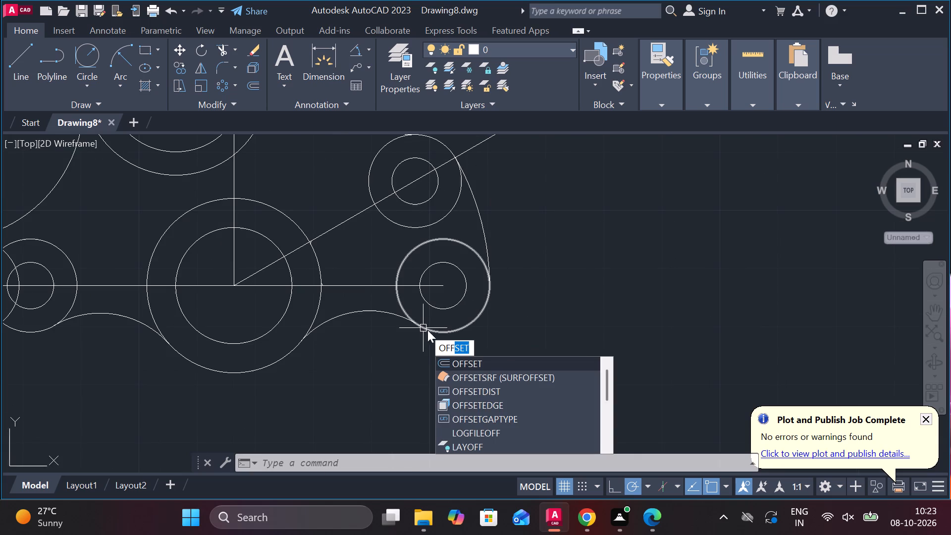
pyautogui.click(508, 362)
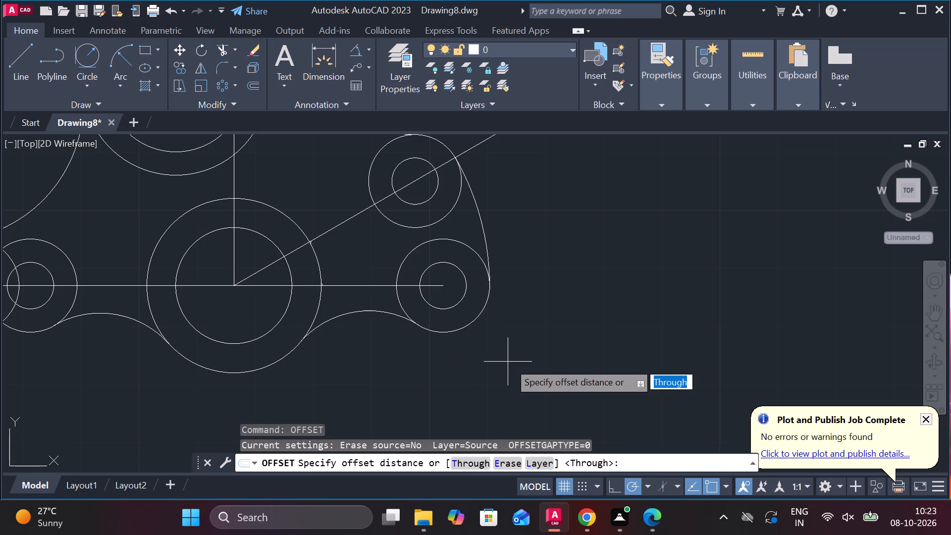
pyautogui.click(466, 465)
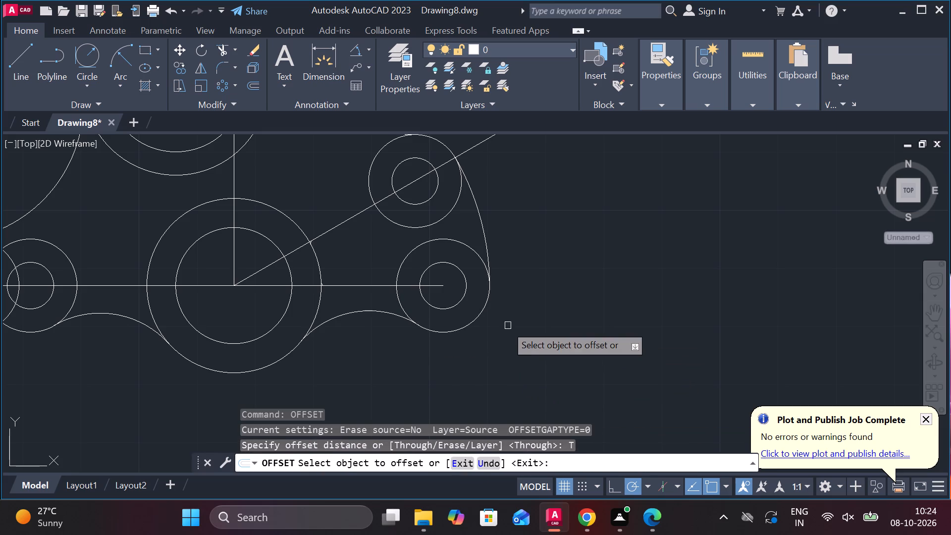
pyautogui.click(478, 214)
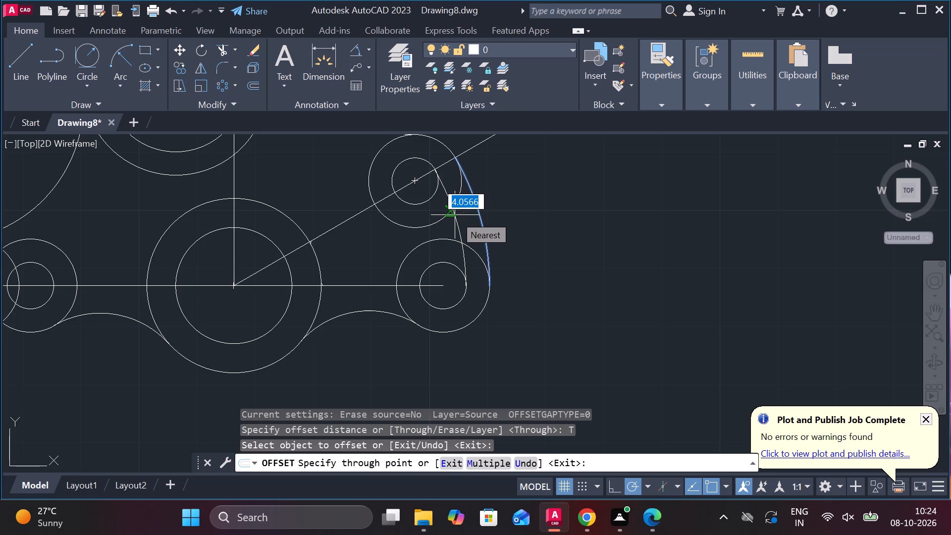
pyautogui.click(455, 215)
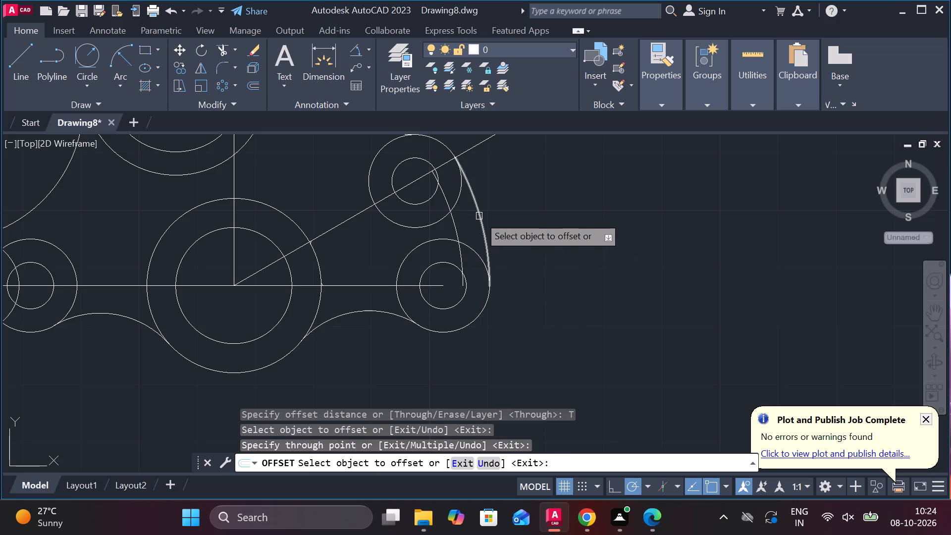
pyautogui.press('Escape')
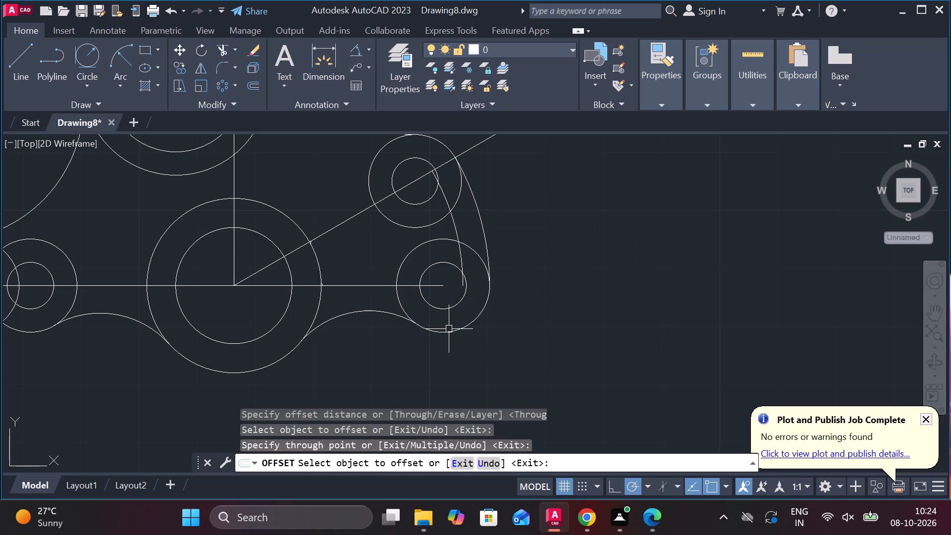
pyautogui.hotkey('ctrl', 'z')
# Draw a radius 36 circle centred on the central circle pair, passing through the centre of the positive X circles.
pyautogui.keyDown('ctrl'); pyautogui.click(87, 90); pyautogui.keyUp('ctrl')
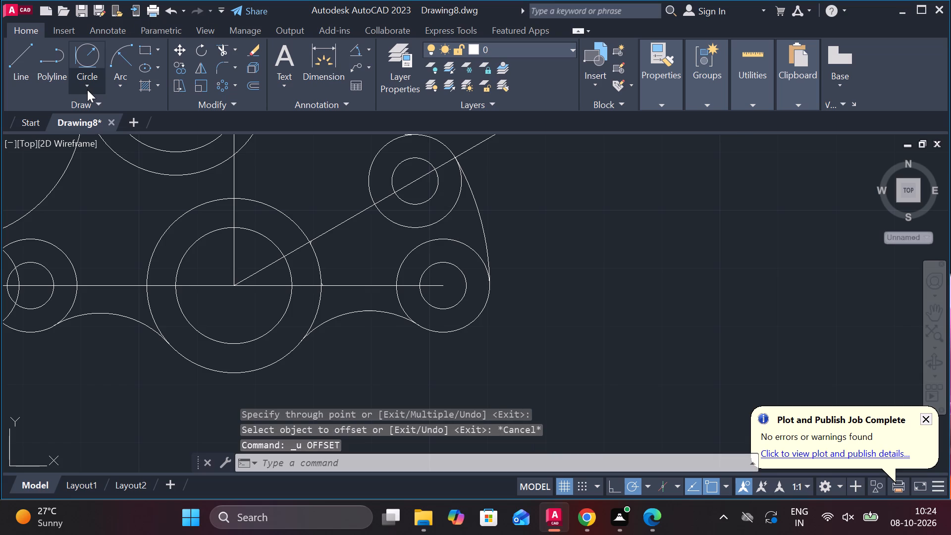
pyautogui.click(133, 110)
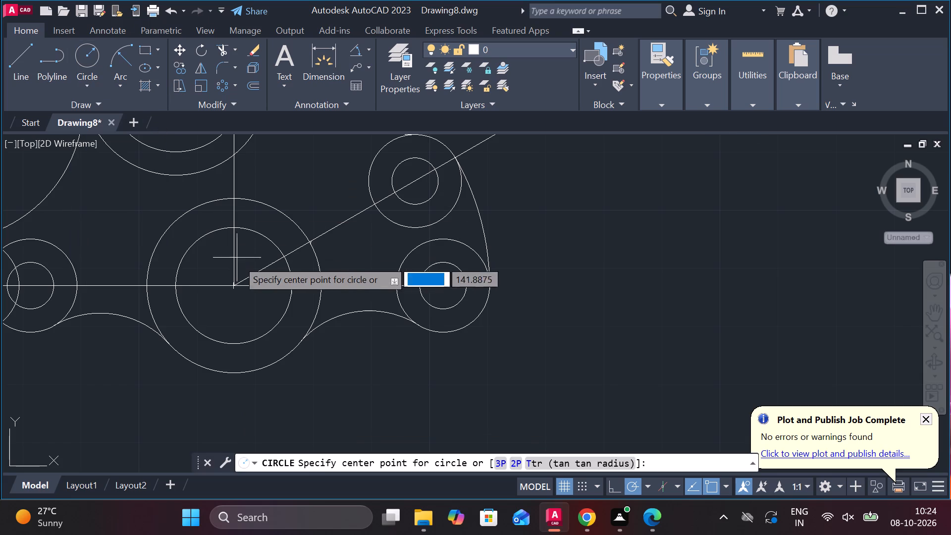
pyautogui.click(233, 282)
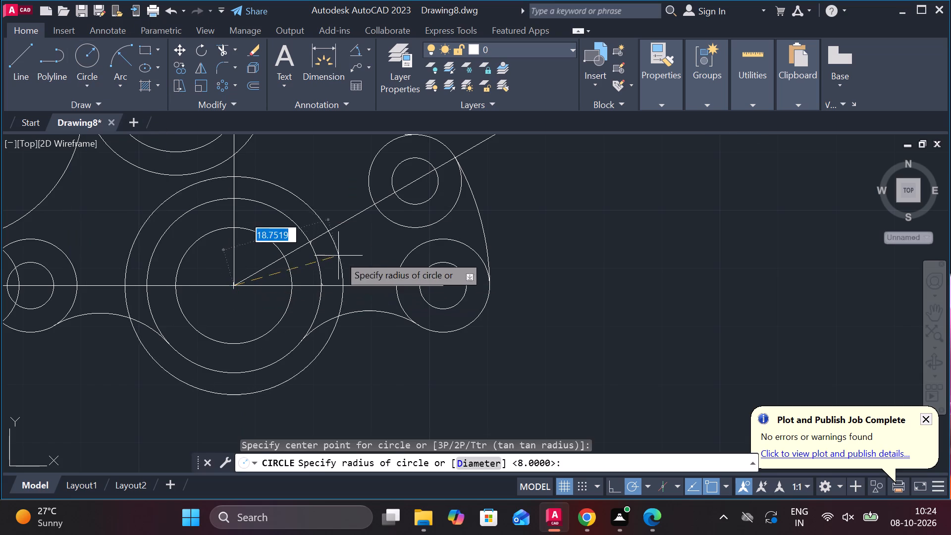
pyautogui.click(442, 289)
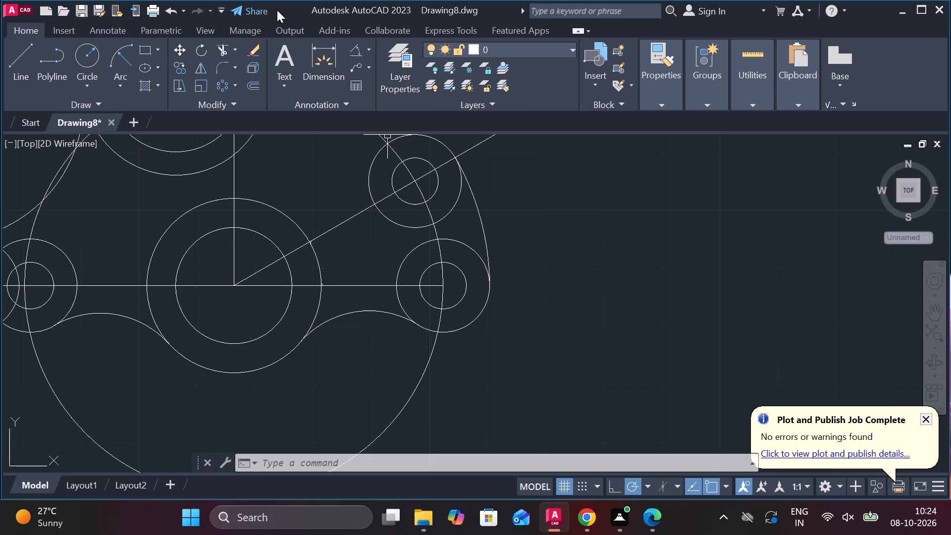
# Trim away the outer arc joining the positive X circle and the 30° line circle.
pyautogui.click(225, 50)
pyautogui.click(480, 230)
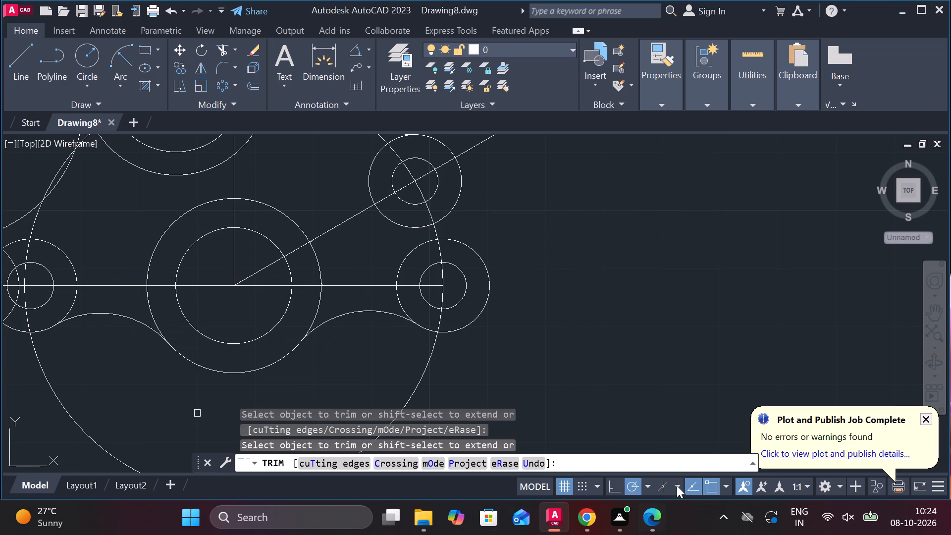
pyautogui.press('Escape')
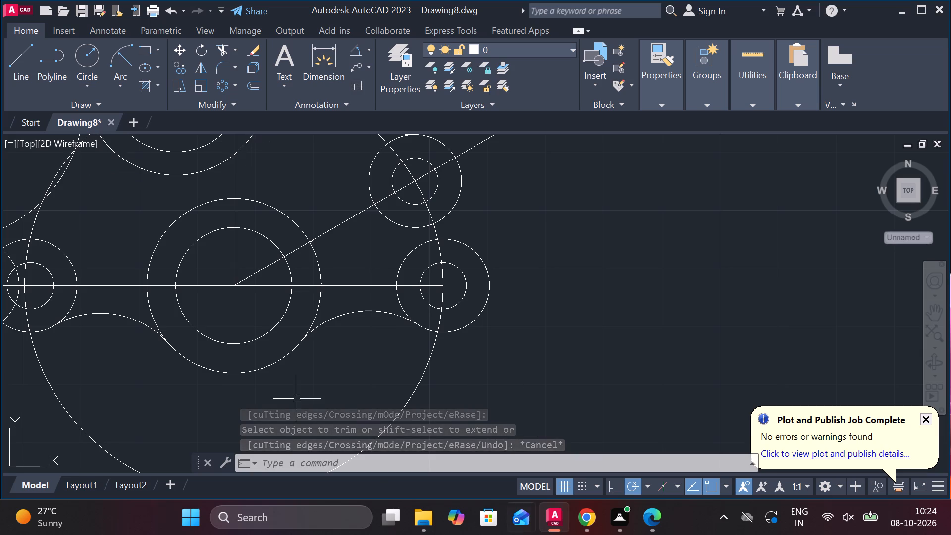
# Trim away the radius 36 circle's lower half and its pieces above and through the negative X circle pair nearer the centre.
pyautogui.scroll(-3, 167, 264)
pyautogui.scroll(2, 167, 264)
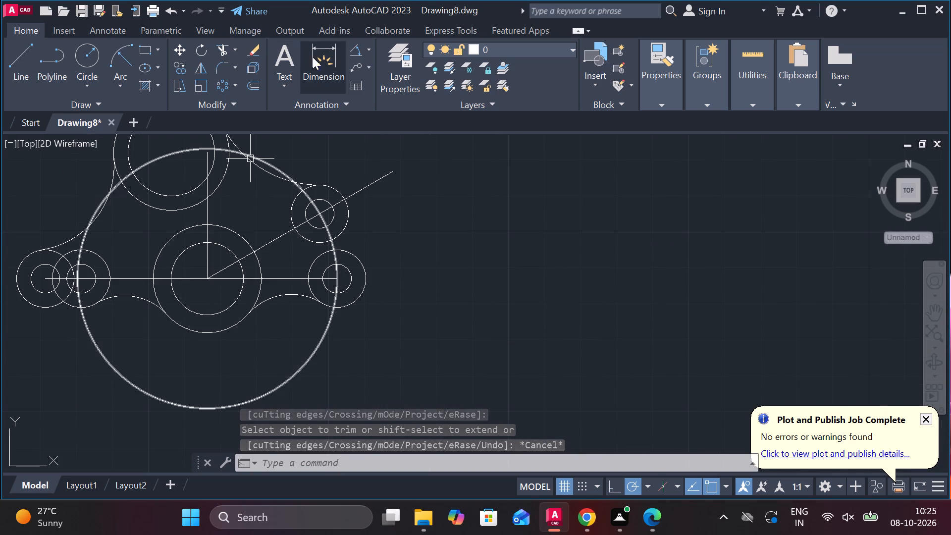
pyautogui.click(224, 47)
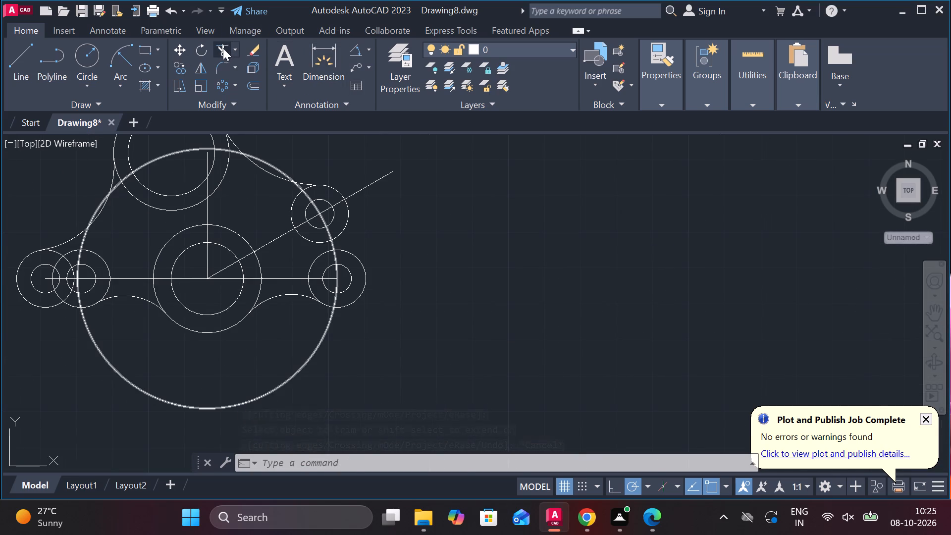
pyautogui.click(119, 368)
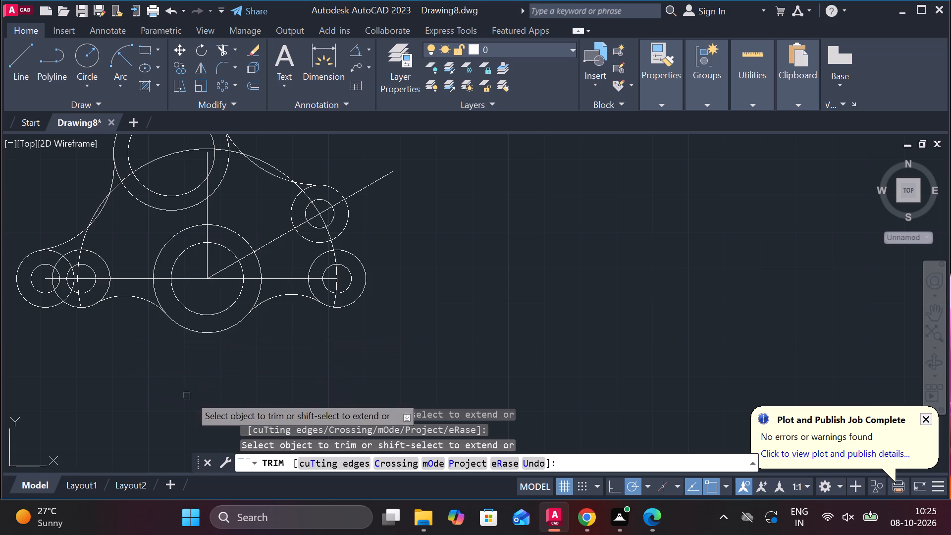
pyautogui.click(85, 237)
pyautogui.scroll(2, 51, 271)
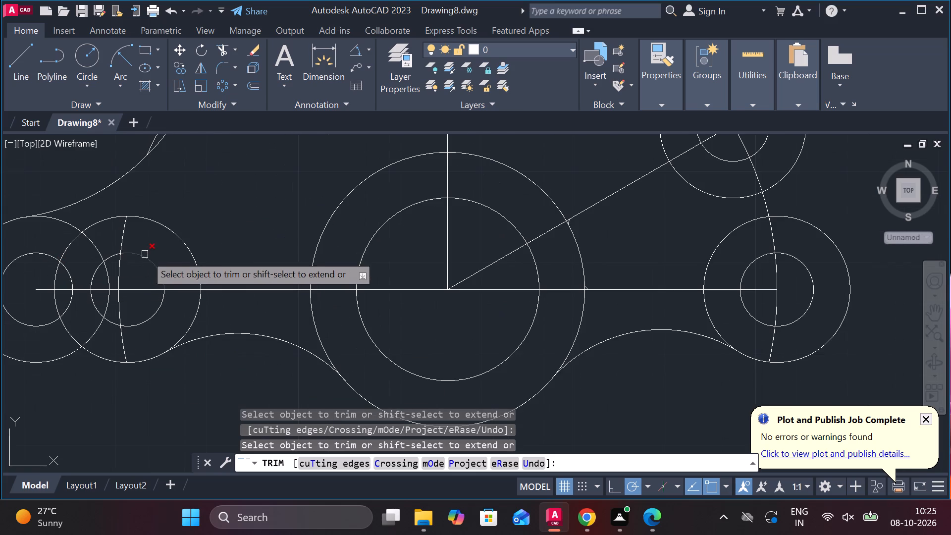
pyautogui.click(122, 241)
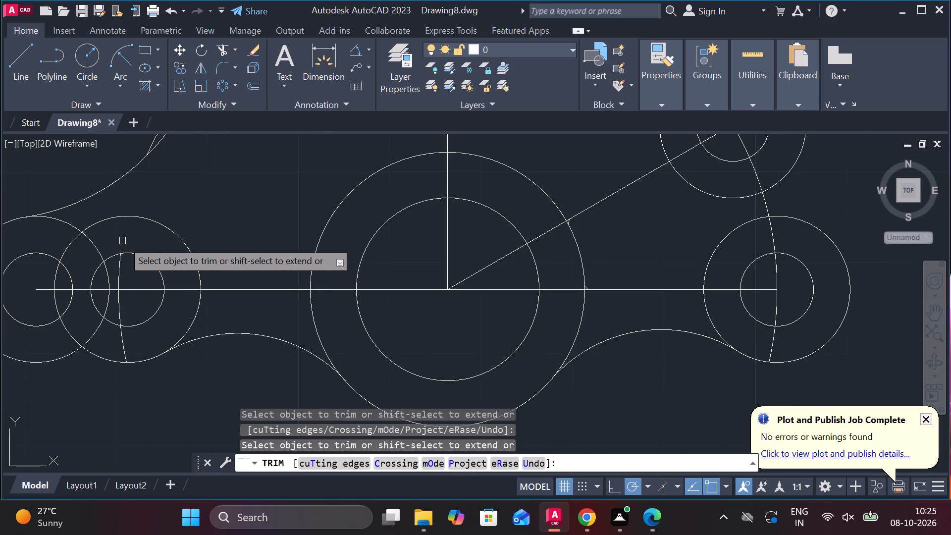
pyautogui.click(116, 271)
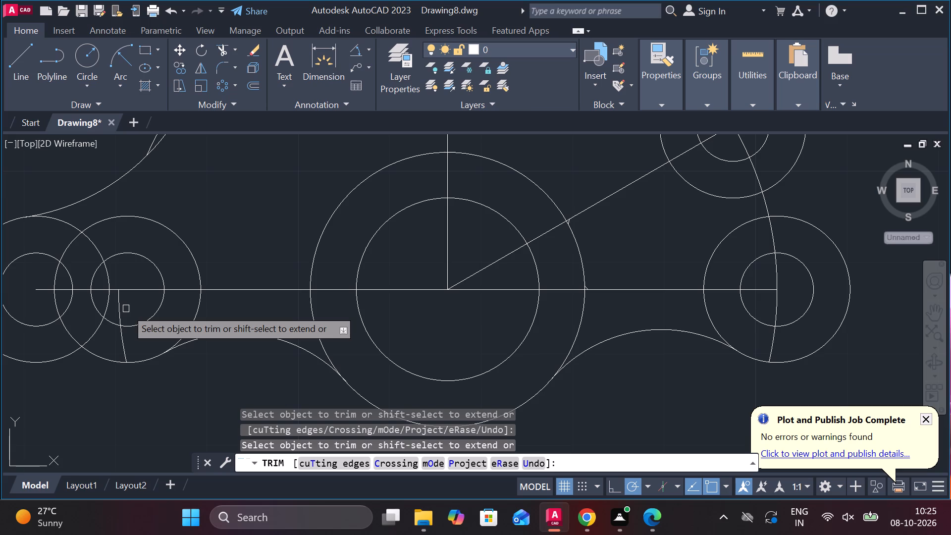
pyautogui.click(119, 309)
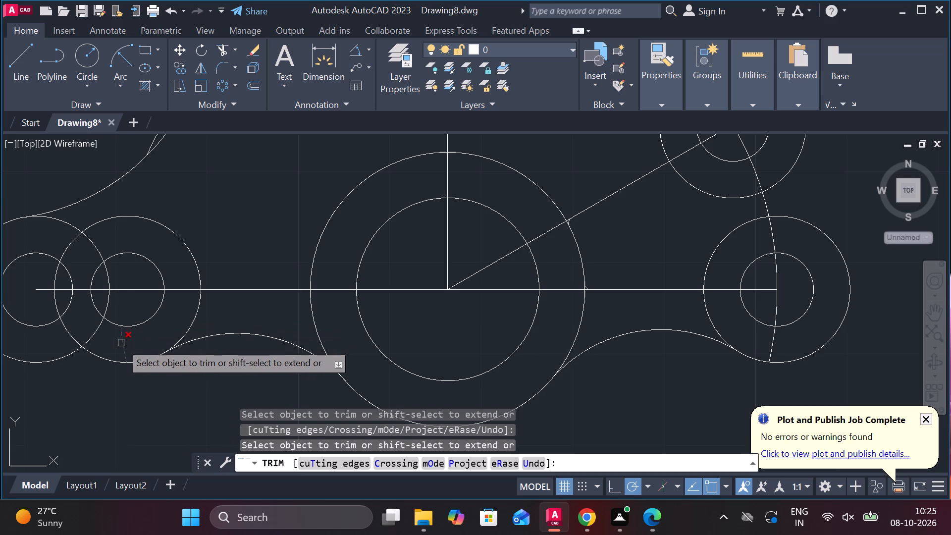
pyautogui.click(121, 343)
# Trim away the radius 36 arc's pieces from the negative-side tangent arc through the upper circle pair.
pyautogui.scroll(-2, 194, 207)
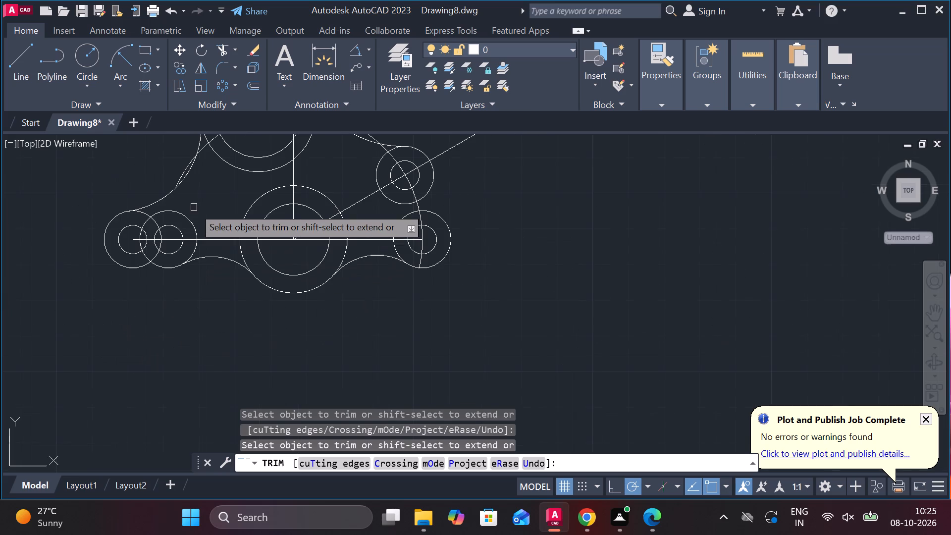
pyautogui.scroll(2, 288, 149)
pyautogui.scroll(-2, 288, 149)
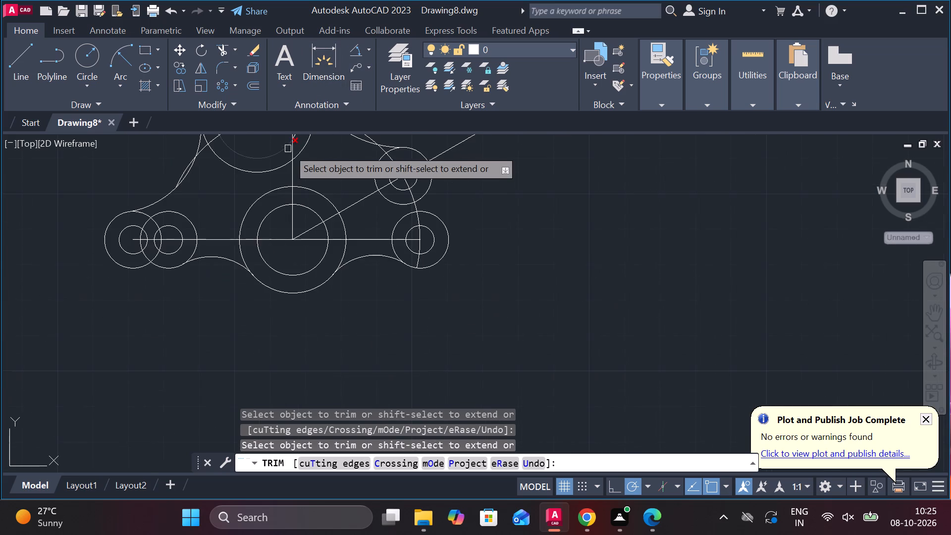
pyautogui.scroll(1, 230, 380)
pyautogui.scroll(-2, 230, 380)
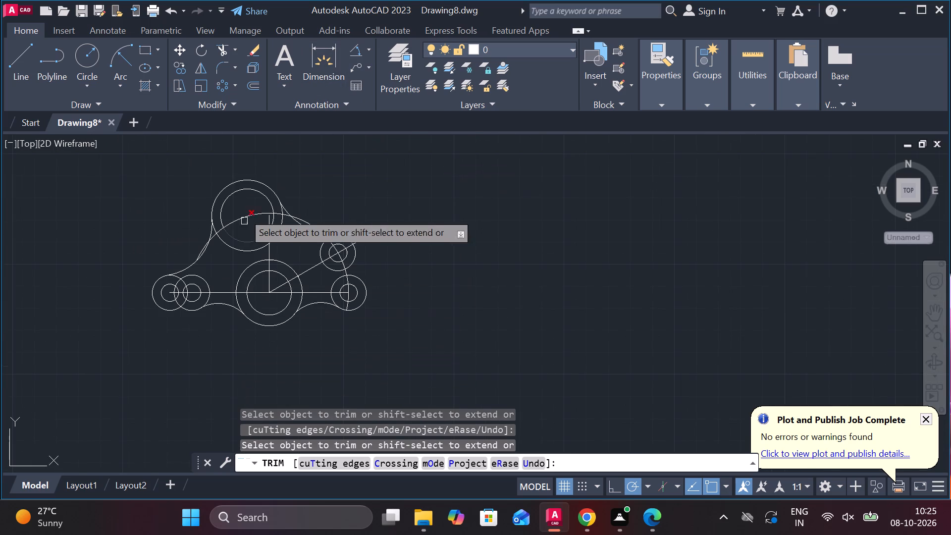
pyautogui.scroll(2, 225, 195)
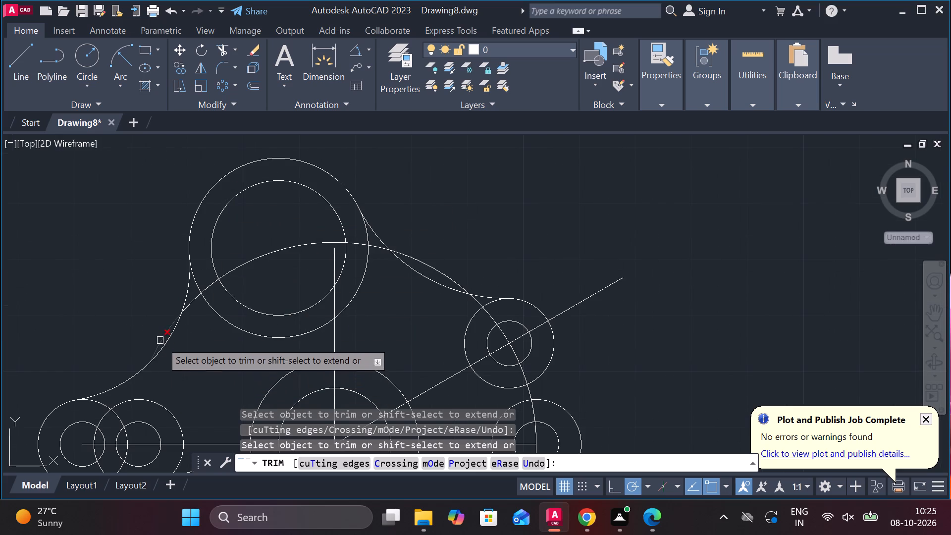
pyautogui.click(160, 339)
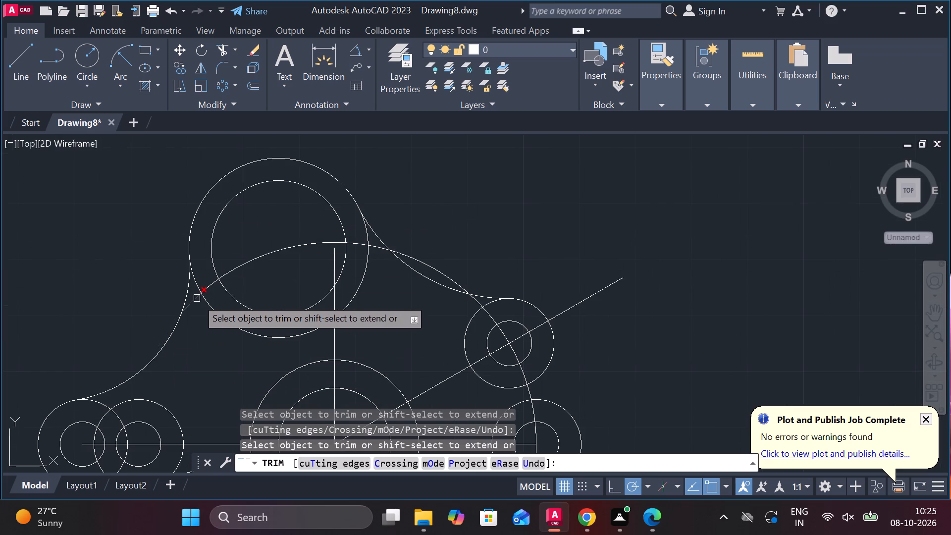
pyautogui.click(197, 298)
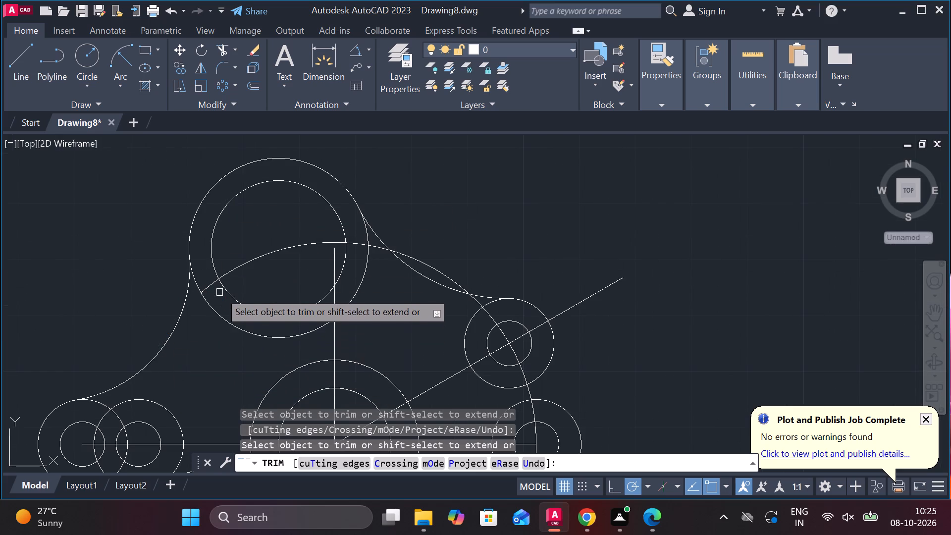
pyautogui.click(212, 287)
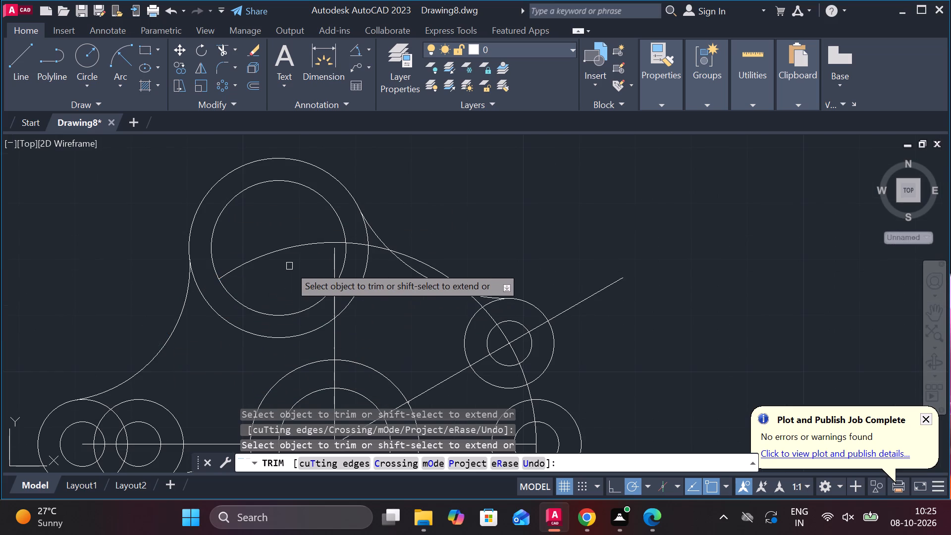
pyautogui.click(289, 246)
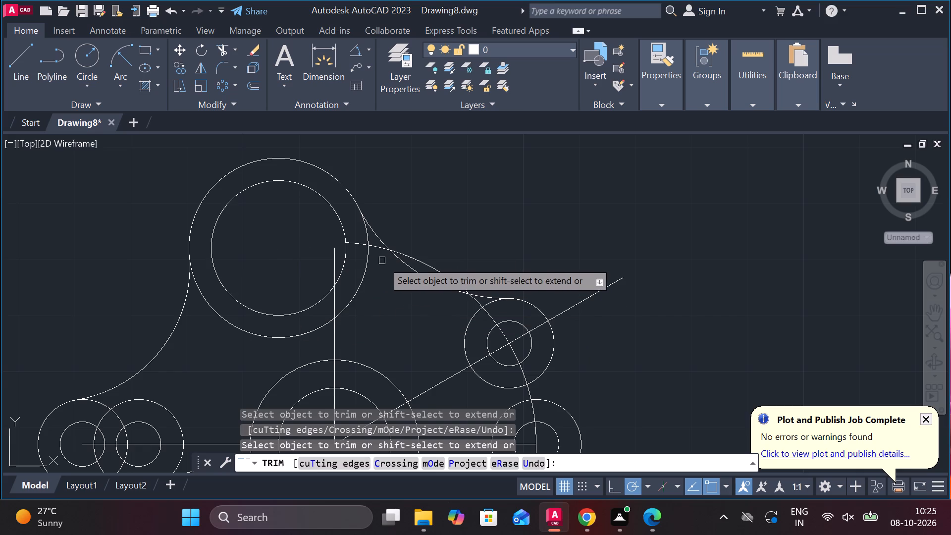
pyautogui.click(356, 245)
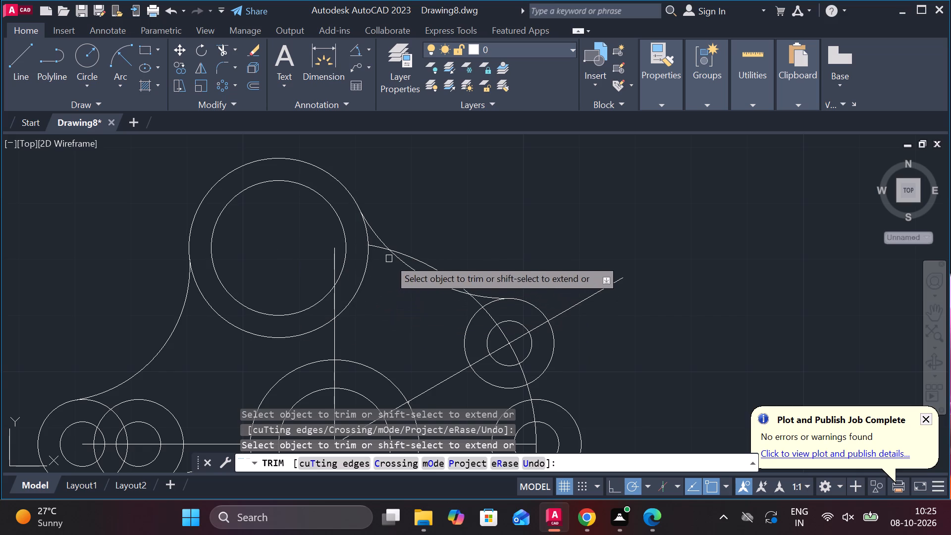
# Trim away the radius 36 arc's pieces between the upper circle pair and the 30° line's outer circle.
pyautogui.click(376, 244)
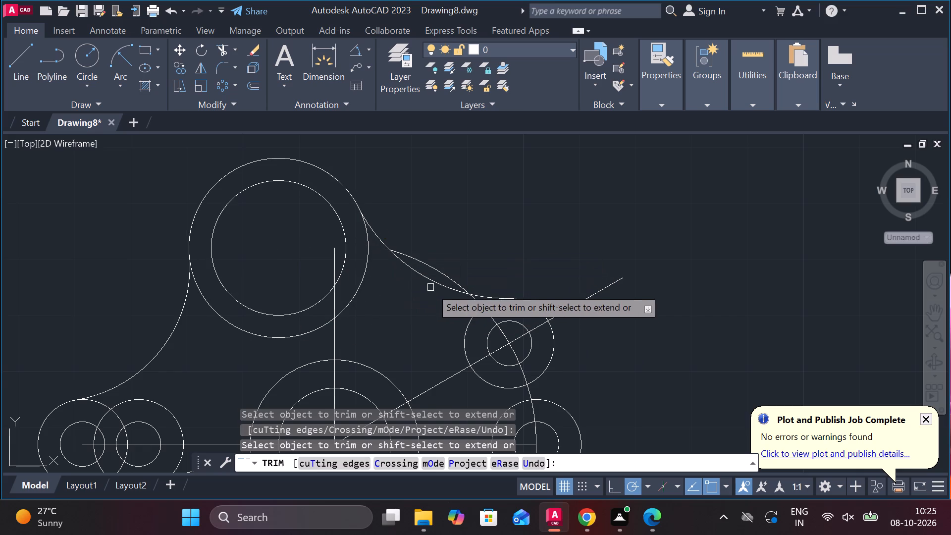
pyautogui.click(437, 268)
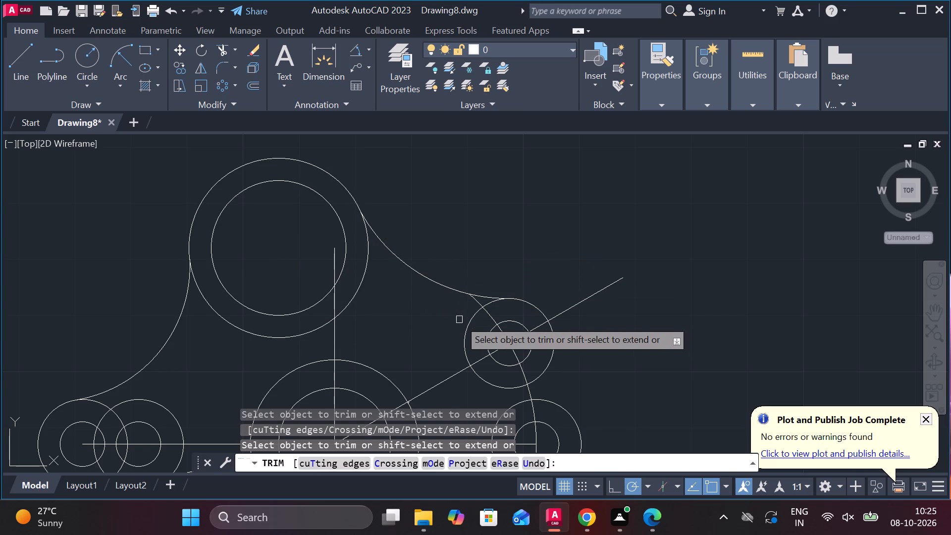
pyautogui.scroll(-1, 459, 320)
pyautogui.scroll(3, 459, 320)
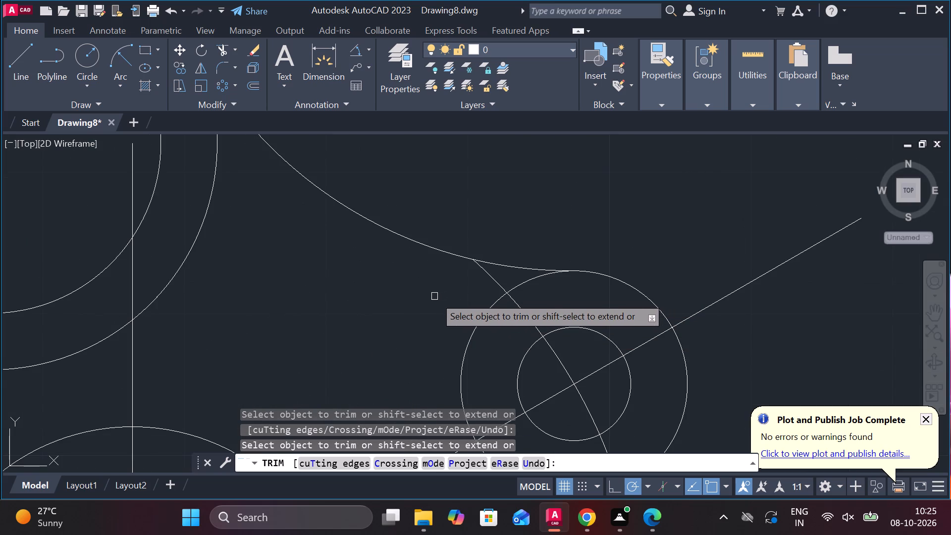
pyautogui.click(495, 287)
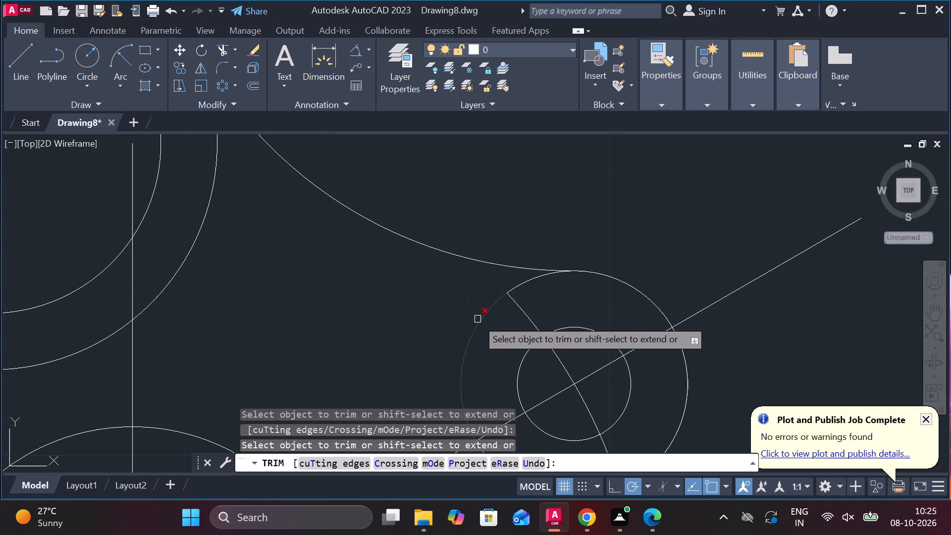
pyautogui.scroll(-4, 477, 319)
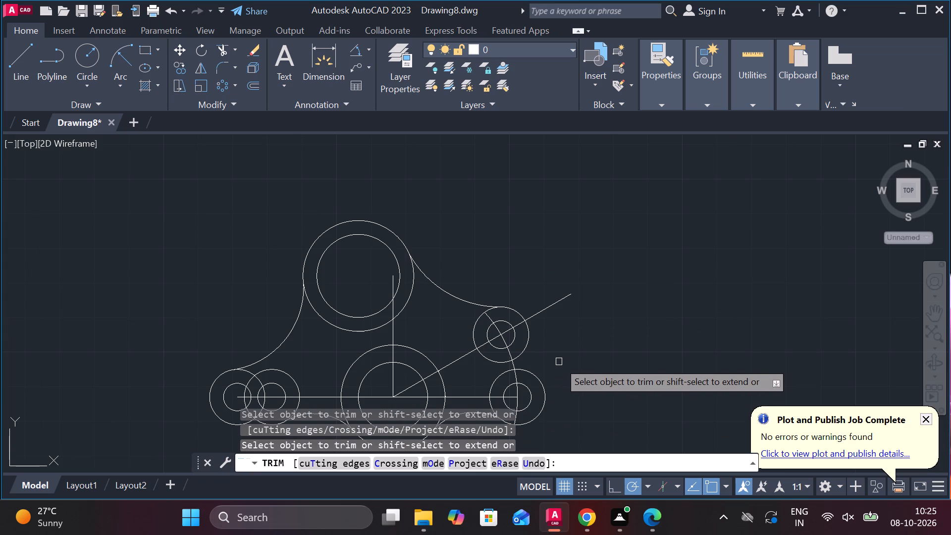
pyautogui.press('Escape')
pyautogui.press('Escape')
pyautogui.press('Escape')
pyautogui.press('Escape')
pyautogui.press('Escape')
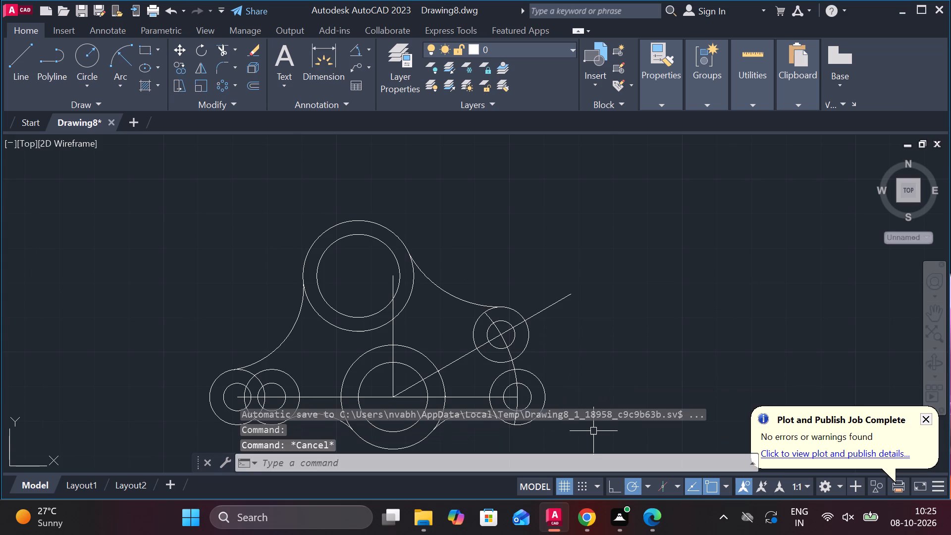
pyautogui.press('Escape')
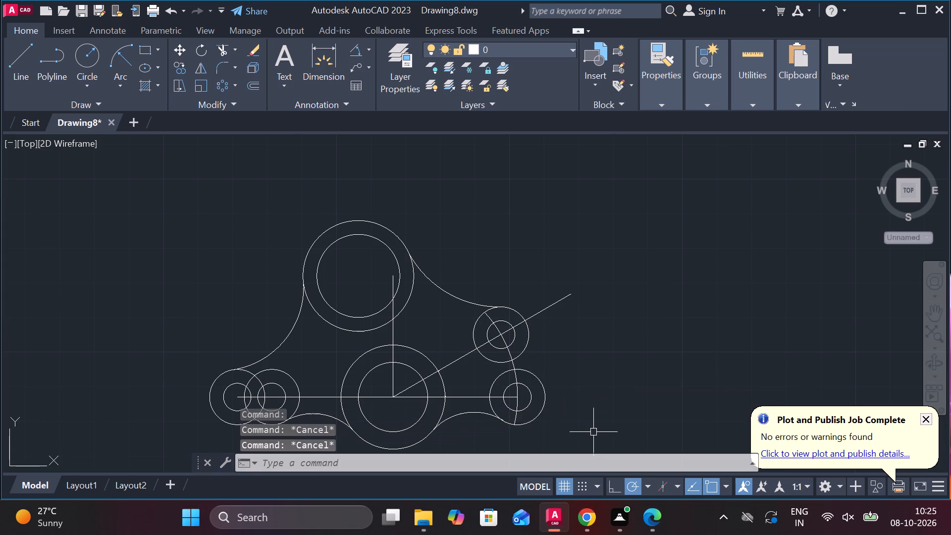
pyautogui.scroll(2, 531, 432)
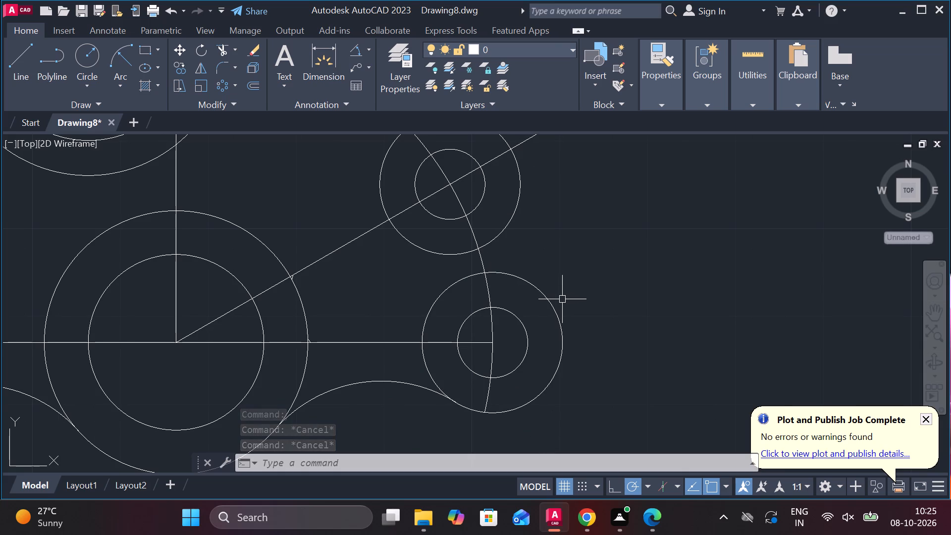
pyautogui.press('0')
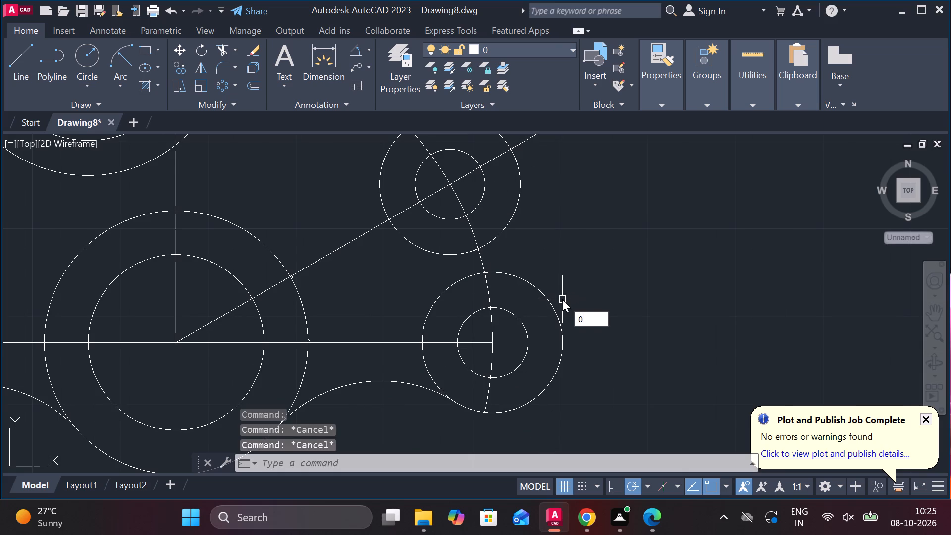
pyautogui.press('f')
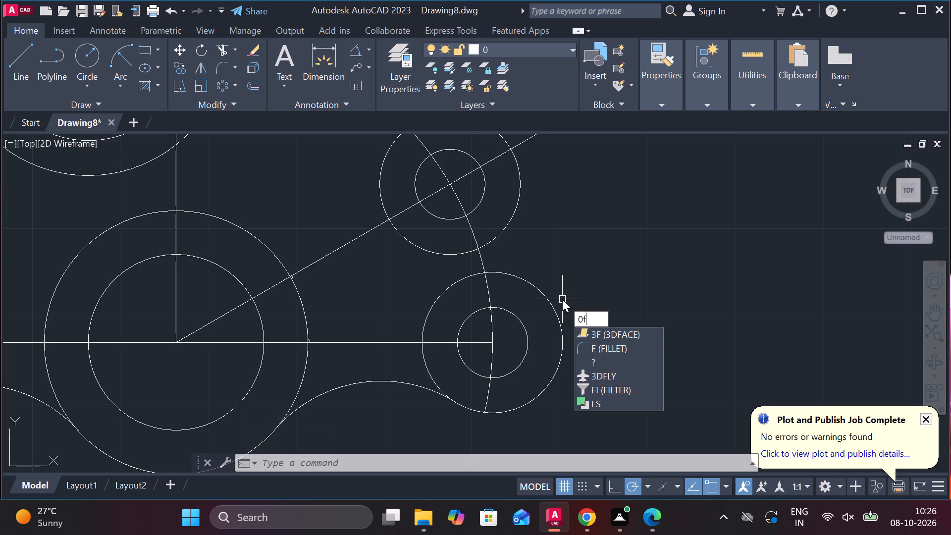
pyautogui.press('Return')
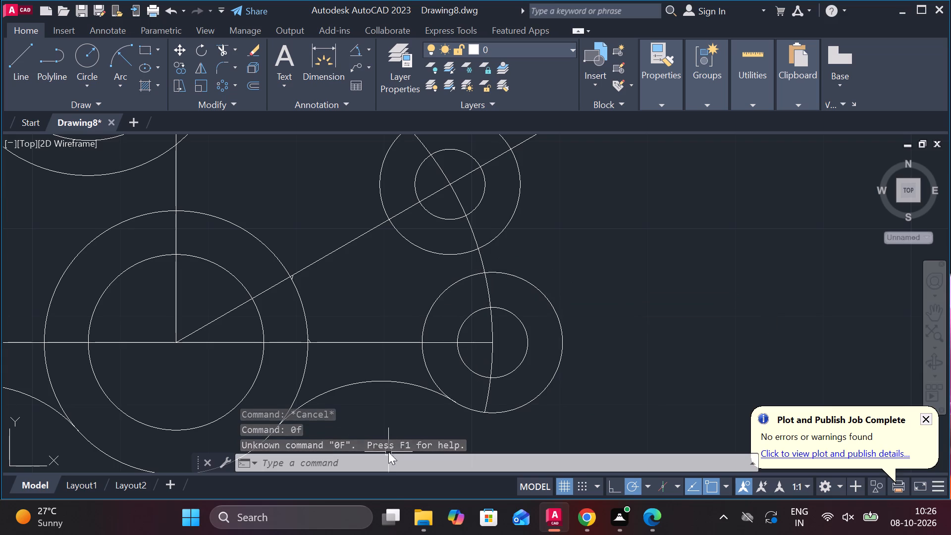
# Offset the remaining radius 36 arc outward by 4 using the Through option.
pyautogui.click(477, 463)
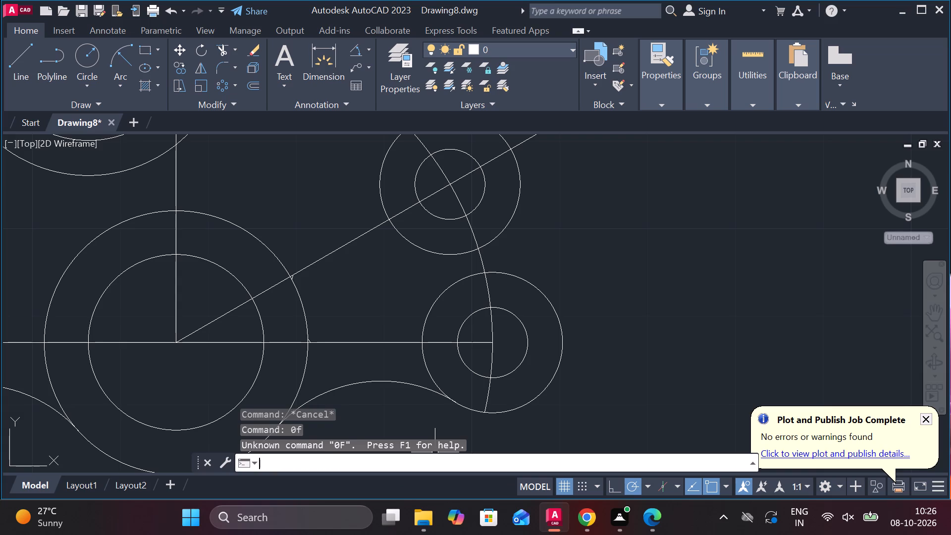
pyautogui.press('o')
pyautogui.write('ff')
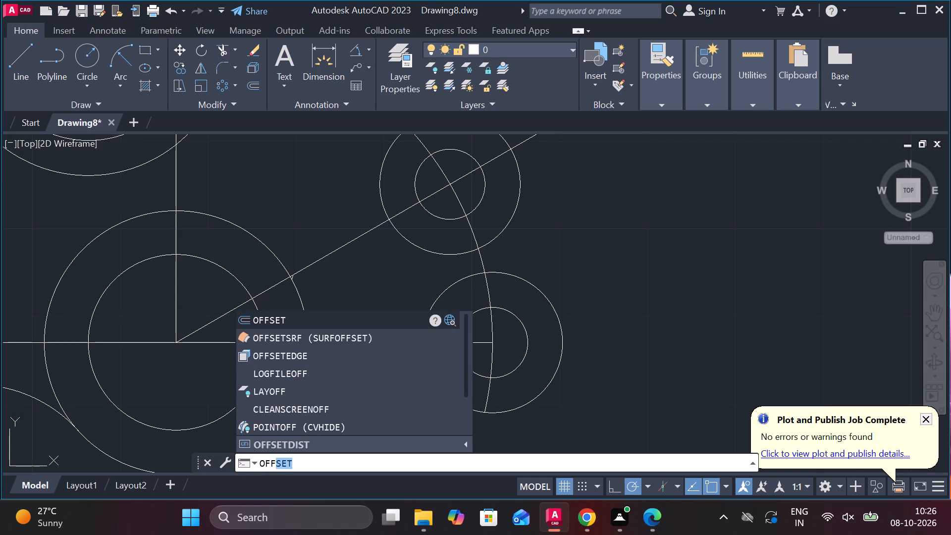
pyautogui.click(329, 320)
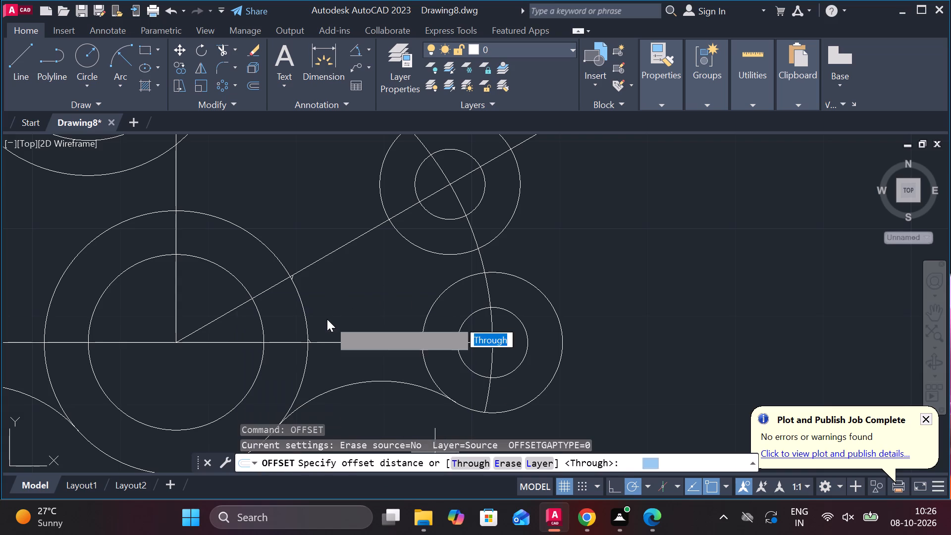
pyautogui.click(481, 459)
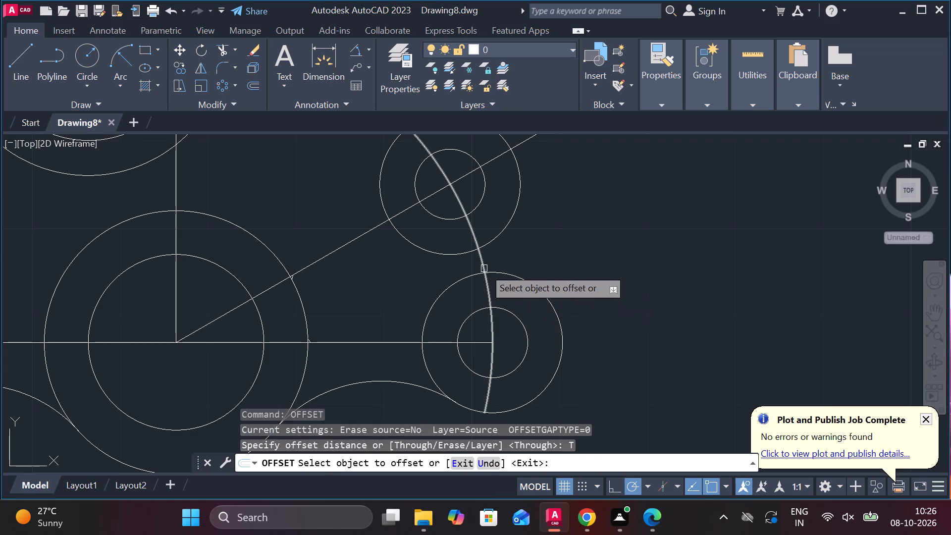
pyautogui.scroll(1, 356, 250)
pyautogui.scroll(-1, 356, 250)
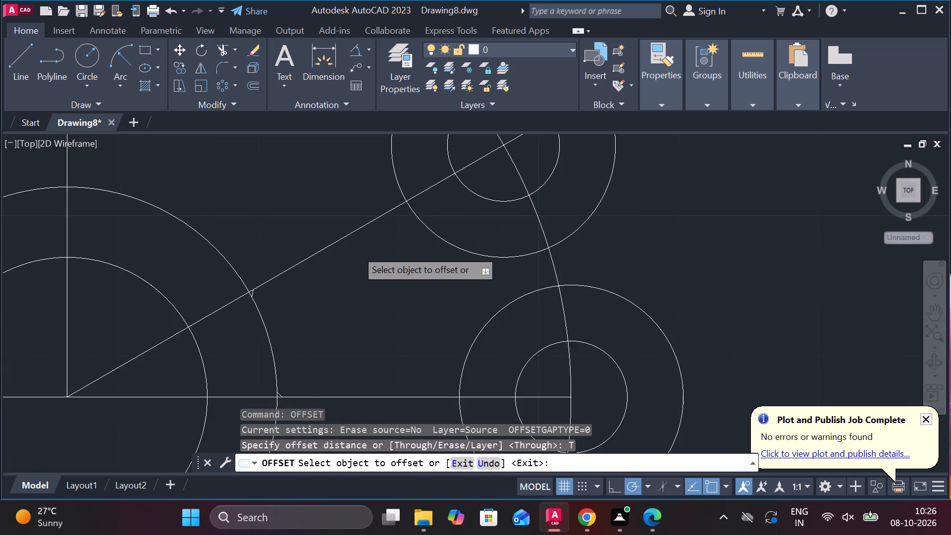
pyautogui.scroll(-1, 356, 250)
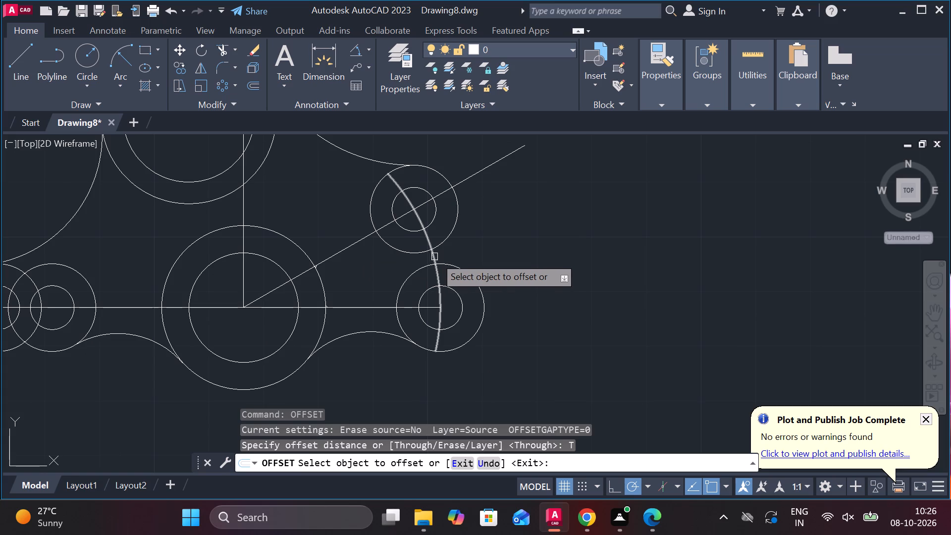
pyautogui.click(435, 259)
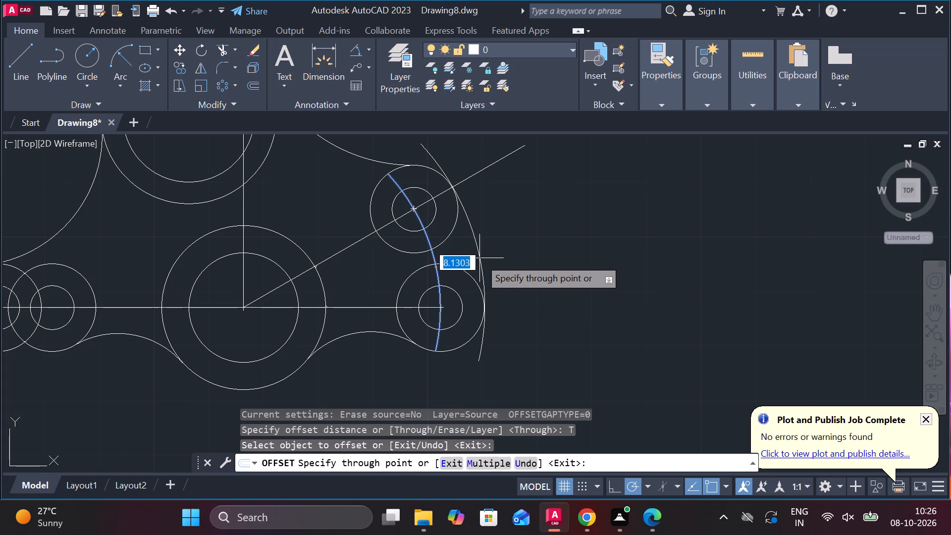
pyautogui.scroll(2, 479, 258)
pyautogui.scroll(-2, 479, 257)
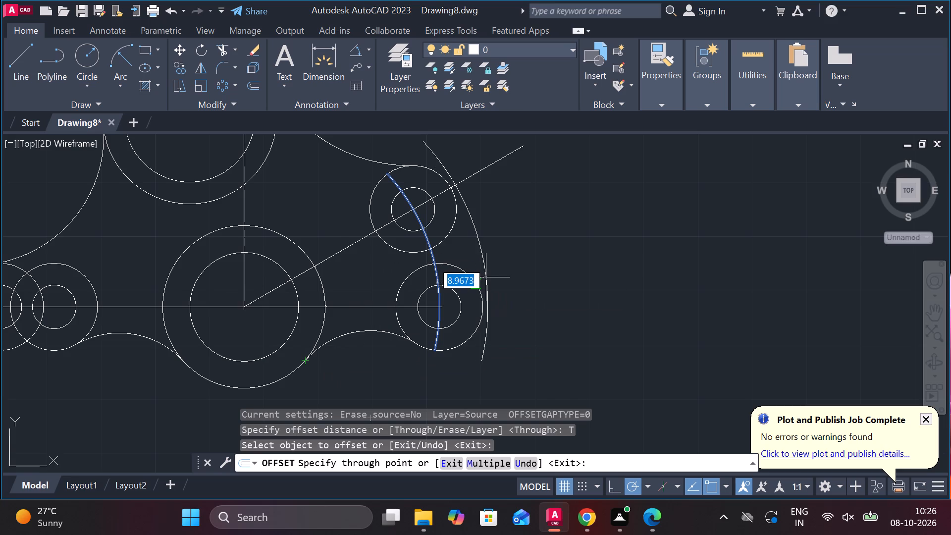
pyautogui.press('4')
pyautogui.press('Return')
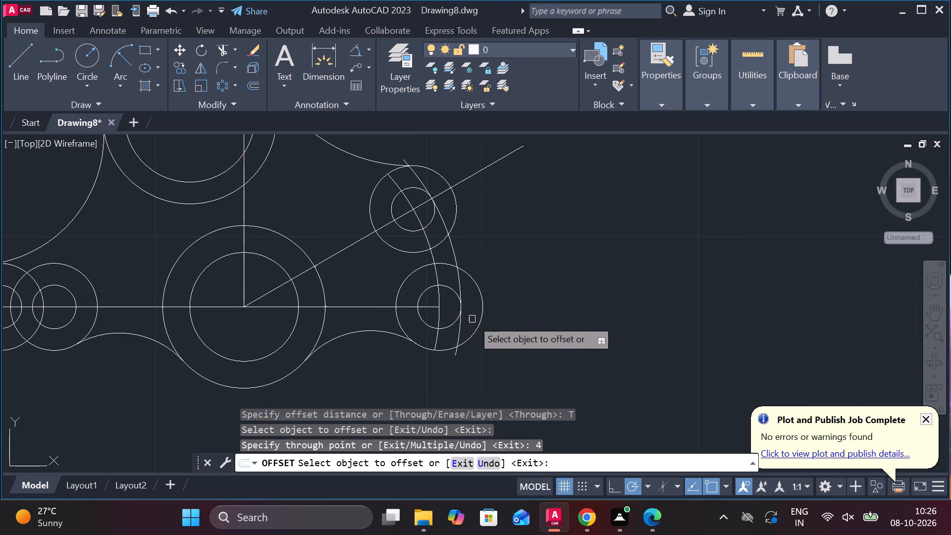
# Offset the radius 36 arc outward by 8, along the outer edges of the positive X and 30° line circles.
pyautogui.click(435, 257)
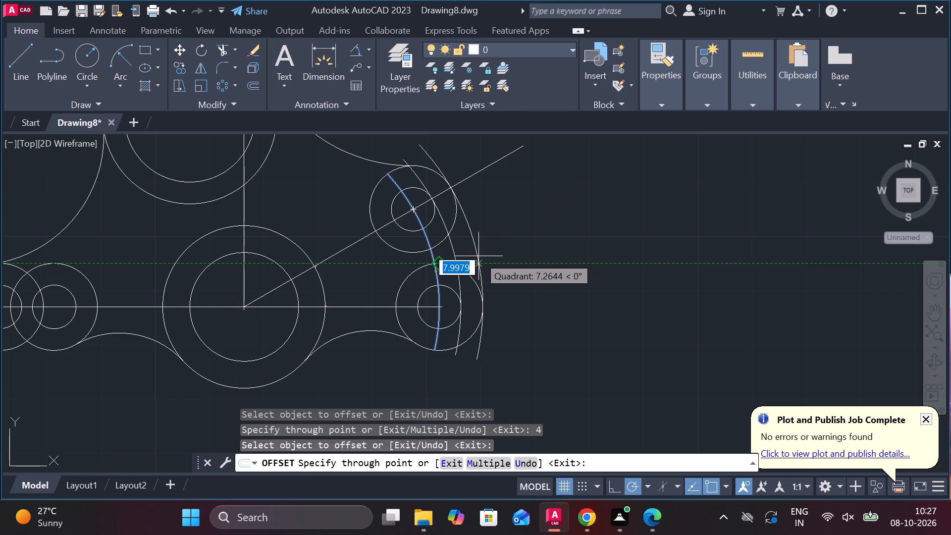
pyautogui.press('8')
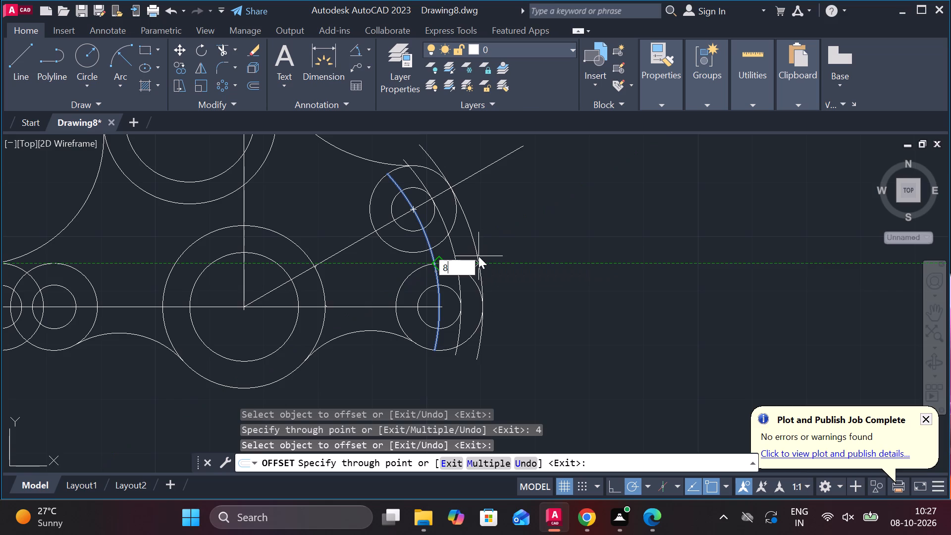
pyautogui.press('Return')
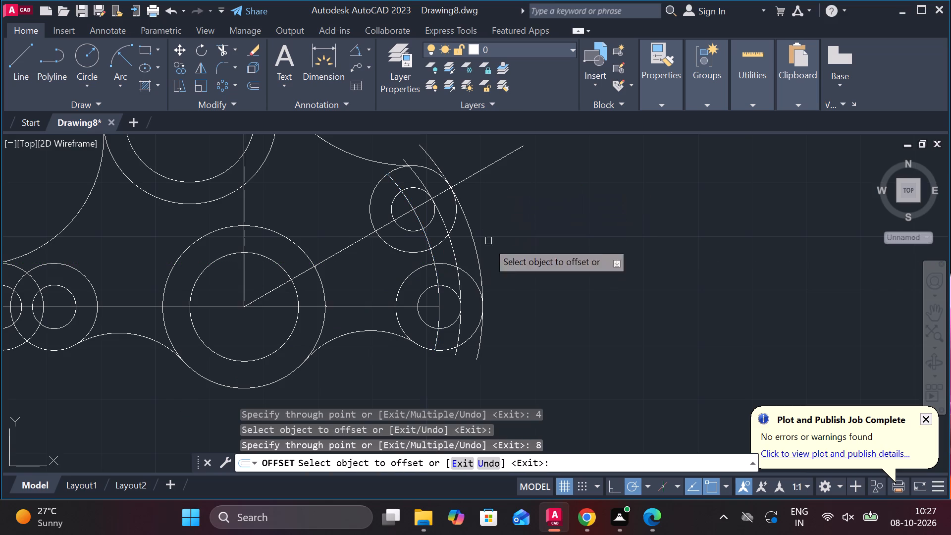
# Offset the radius 36 arc inward by 4, toward the central circle pair.
pyautogui.click(434, 256)
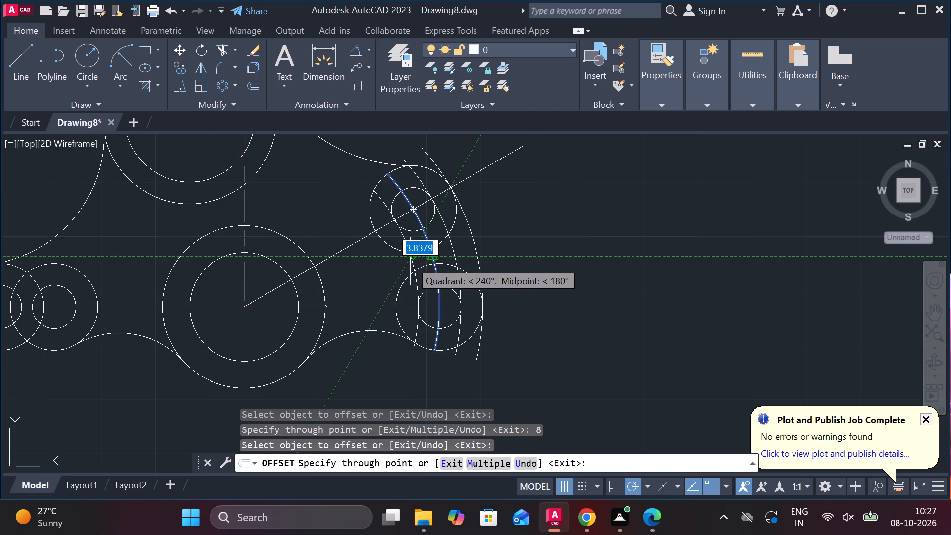
pyautogui.press('4')
pyautogui.press('Return')
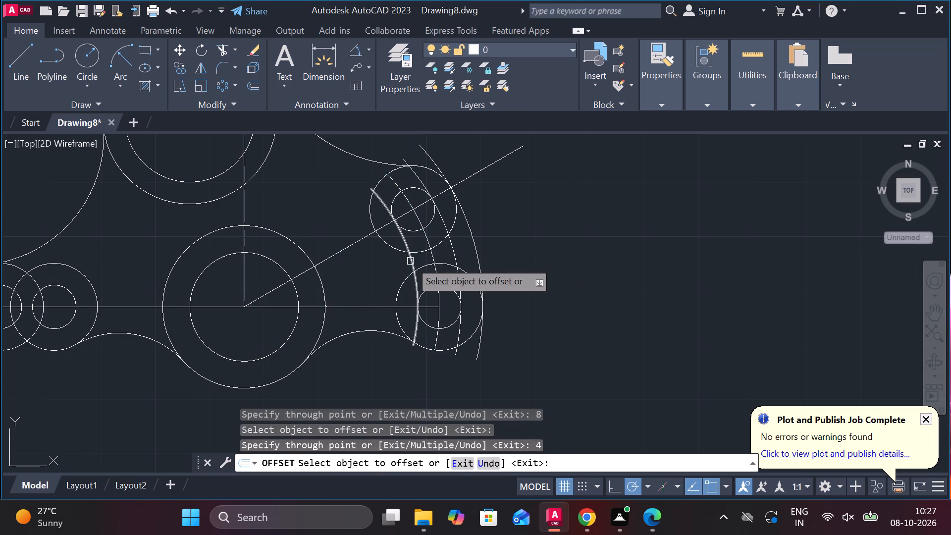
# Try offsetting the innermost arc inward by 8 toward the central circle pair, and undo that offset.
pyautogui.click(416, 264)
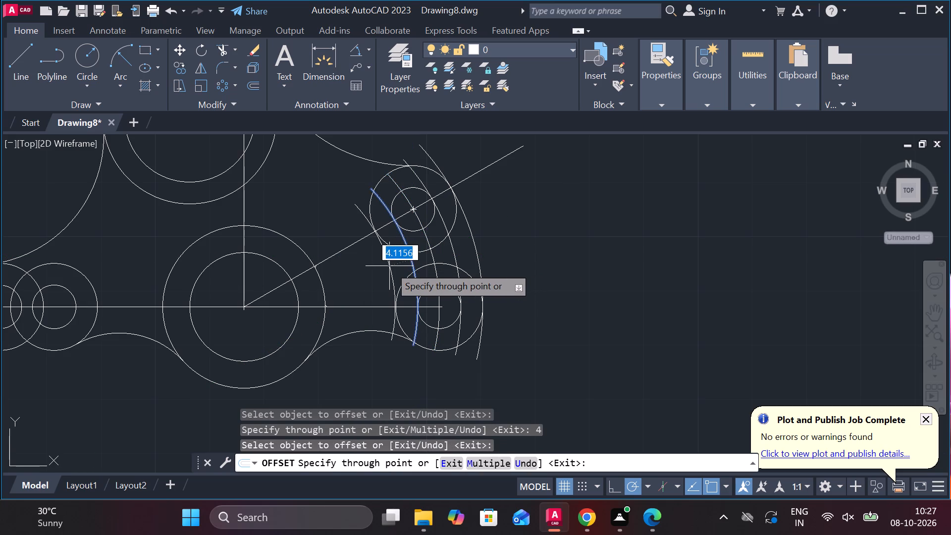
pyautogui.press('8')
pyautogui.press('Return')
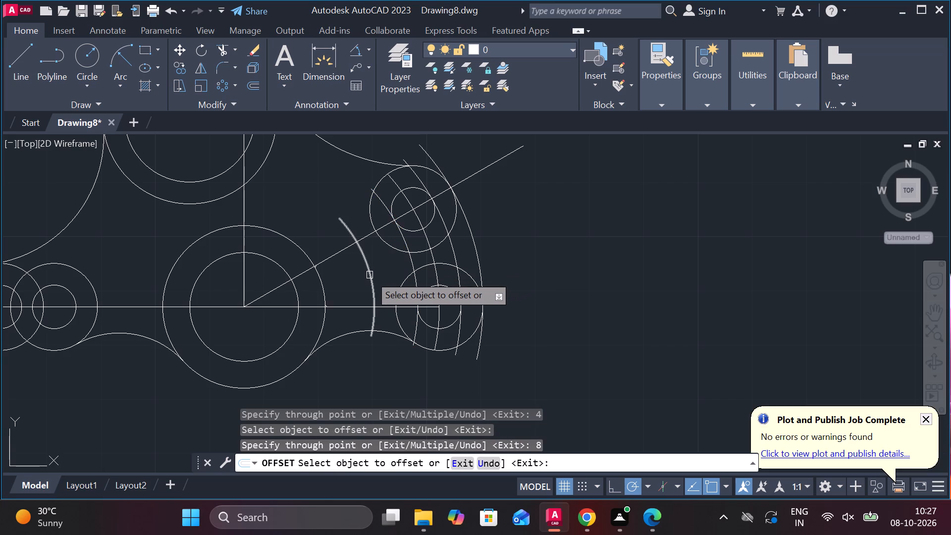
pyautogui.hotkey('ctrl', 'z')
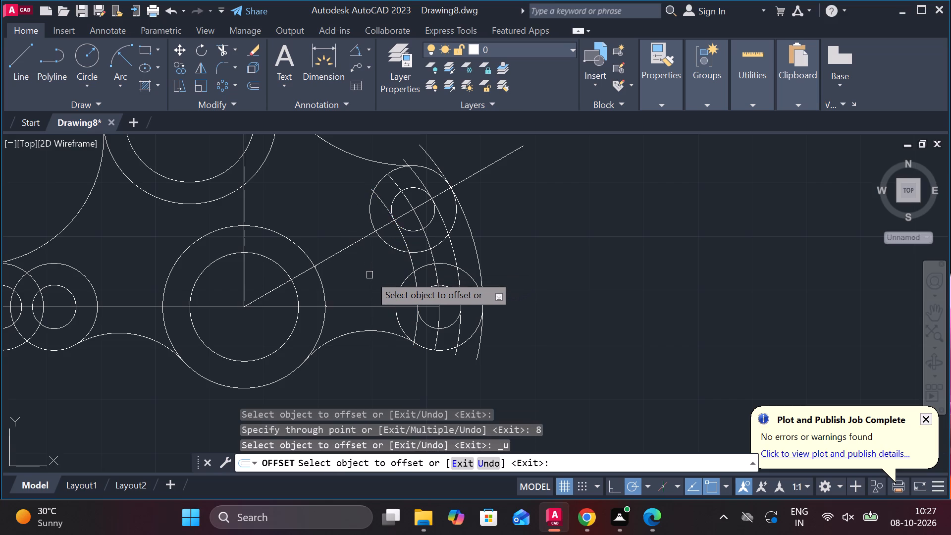
# Offset the innermost arc inward by 4, along the inner edges of the positive X and 30° line outer circles.
pyautogui.click(411, 264)
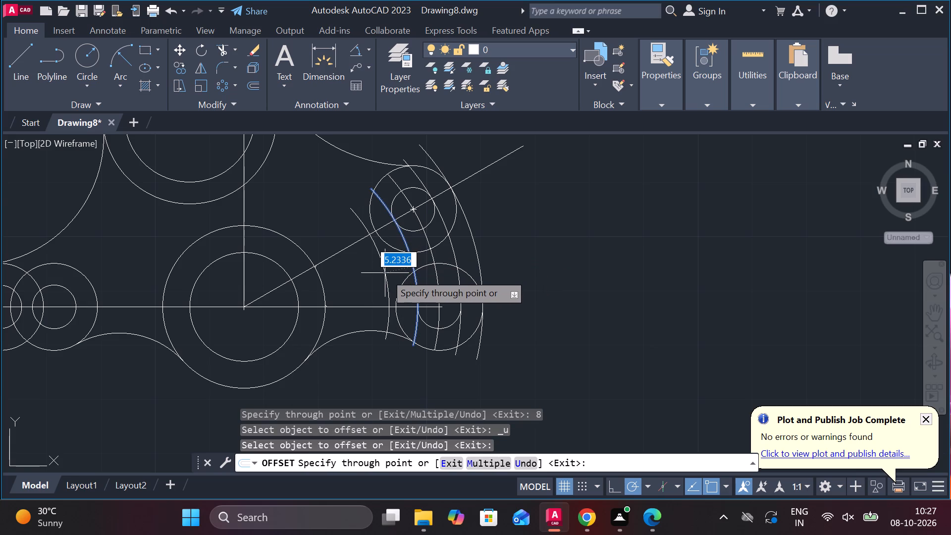
pyautogui.write('43')
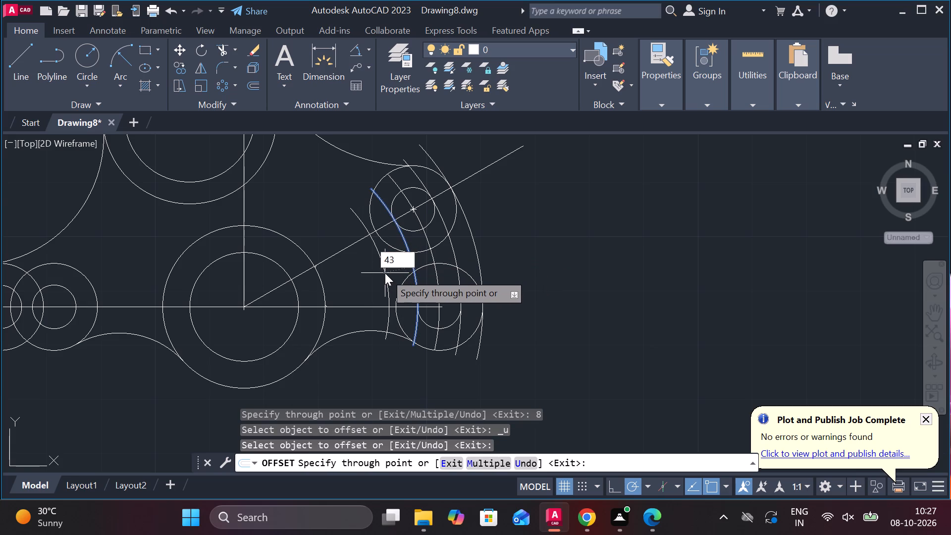
pyautogui.press('BackSpace')
pyautogui.press('Return')
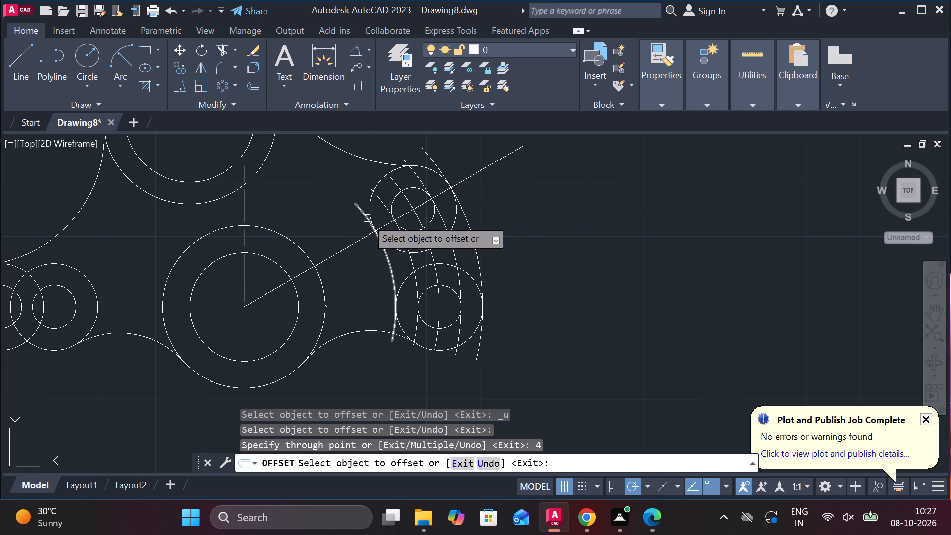
pyautogui.scroll(1, 367, 217)
pyautogui.scroll(-2, 367, 216)
pyautogui.scroll(2, 352, 173)
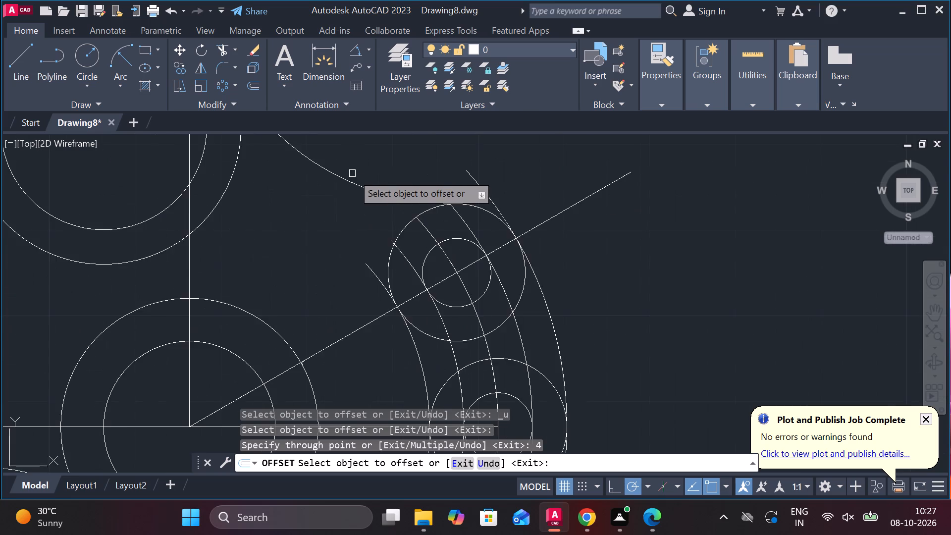
pyautogui.scroll(-1, 352, 173)
pyautogui.scroll(1, 227, 149)
pyautogui.scroll(-2, 227, 149)
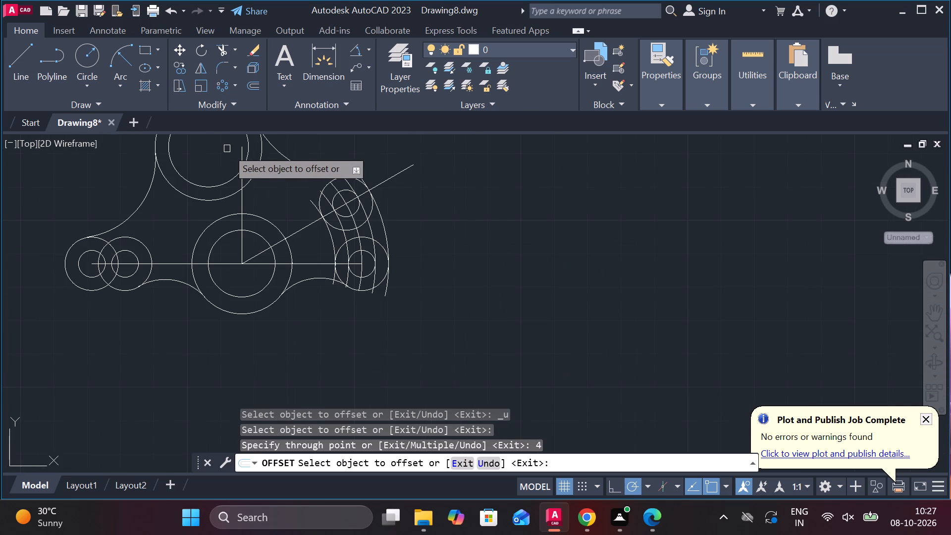
pyautogui.scroll(1, 125, 151)
pyautogui.scroll(-1, 125, 151)
pyautogui.scroll(2, 125, 151)
pyautogui.scroll(-1, 125, 151)
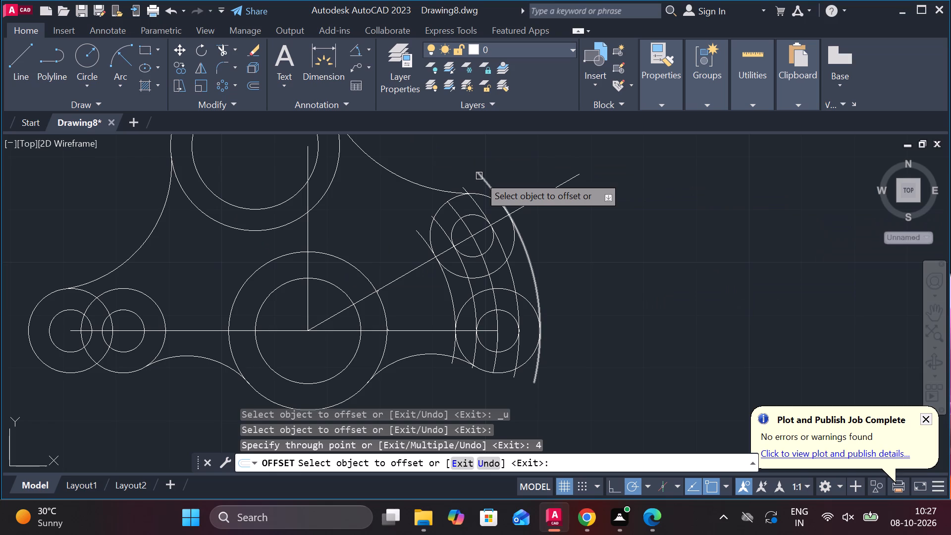
pyautogui.press('Escape')
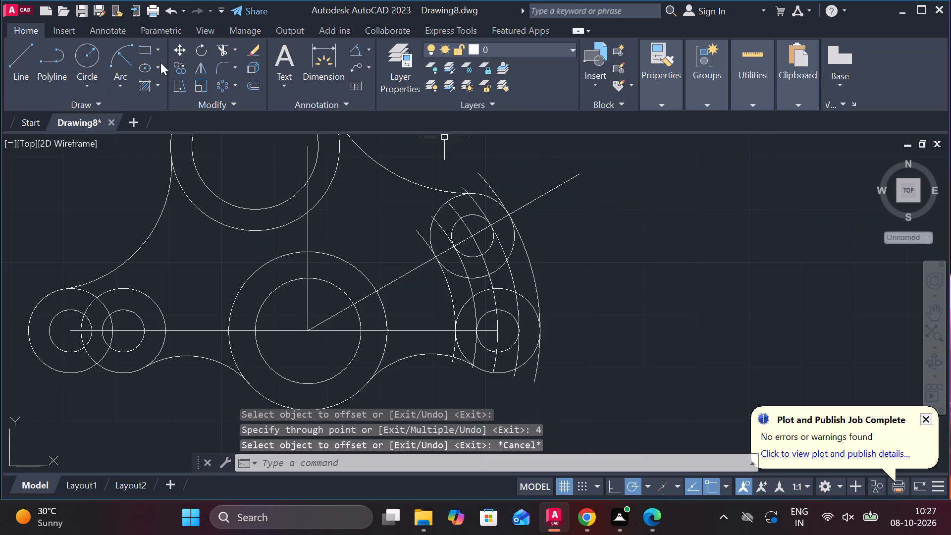
# Trim the upper ends of the four offset arcs that protrude beyond the 30° line's outer circle.
pyautogui.click(220, 51)
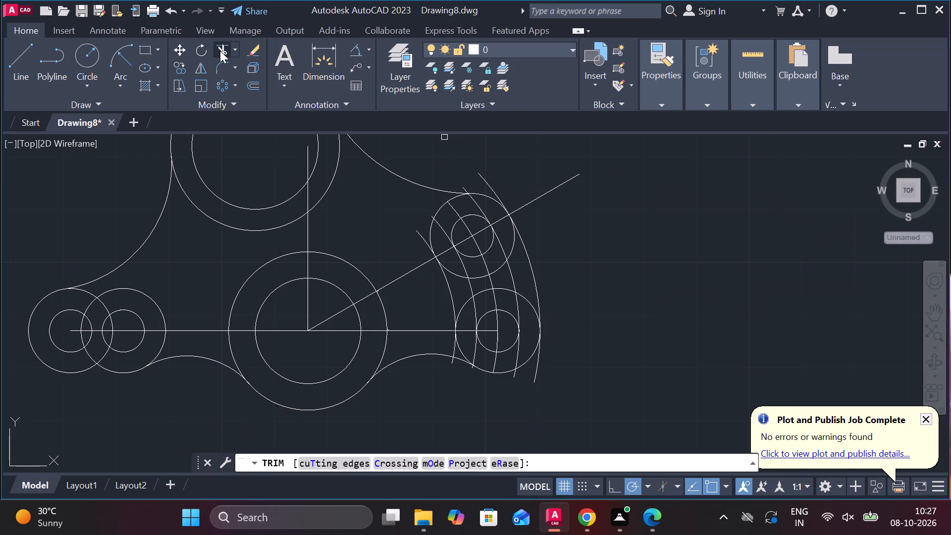
pyautogui.click(486, 177)
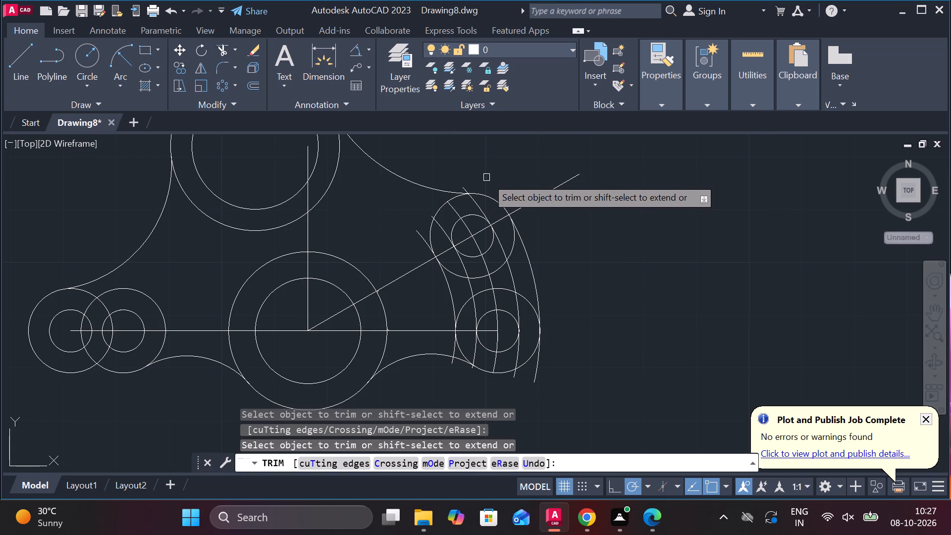
pyautogui.scroll(2, 466, 183)
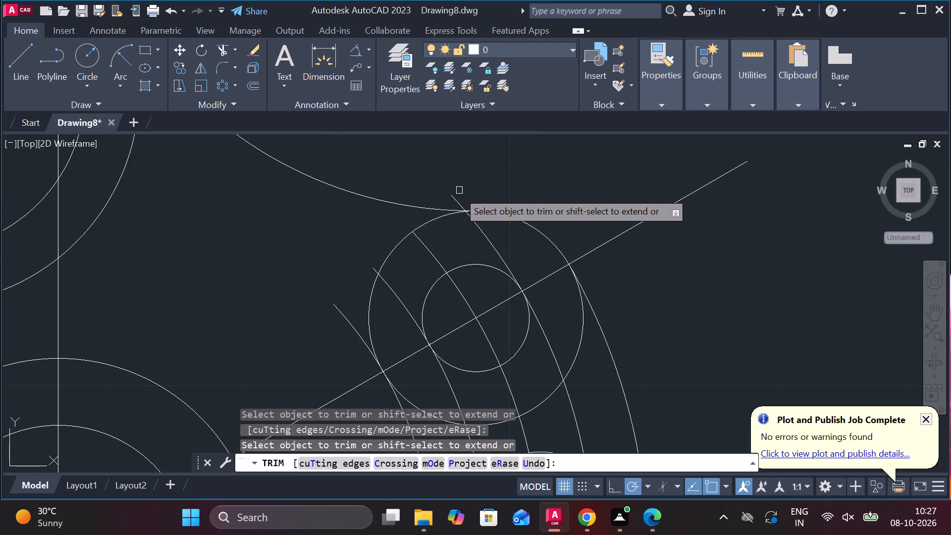
pyautogui.click(453, 194)
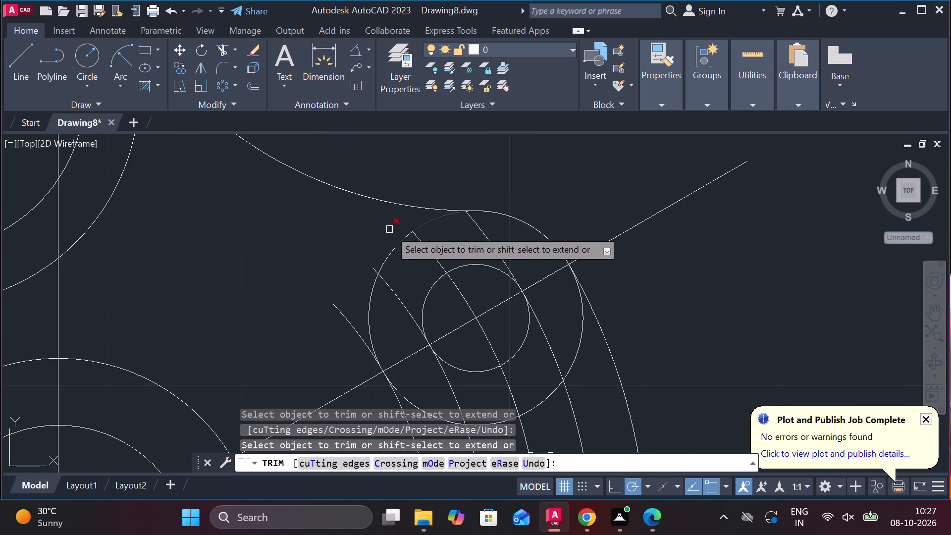
pyautogui.click(371, 268)
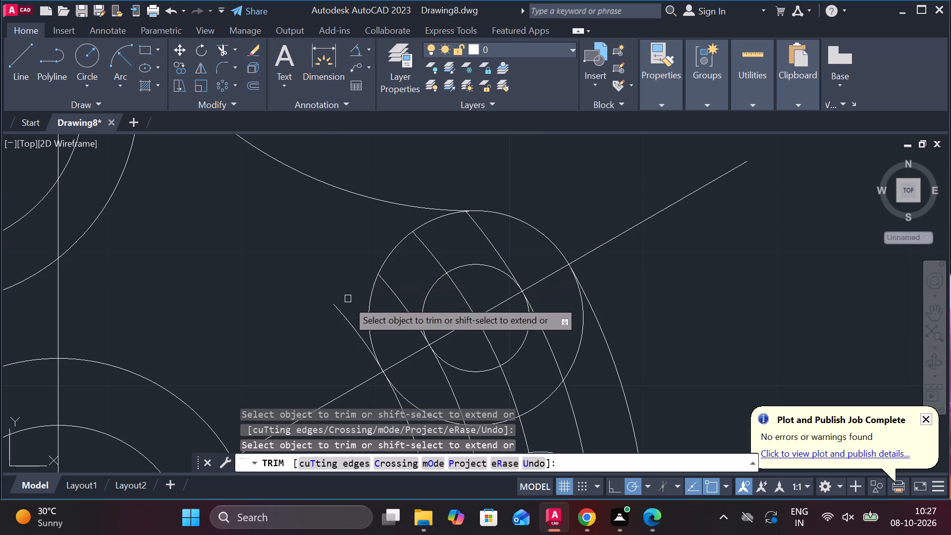
pyautogui.click(342, 318)
pyautogui.scroll(-2, 475, 235)
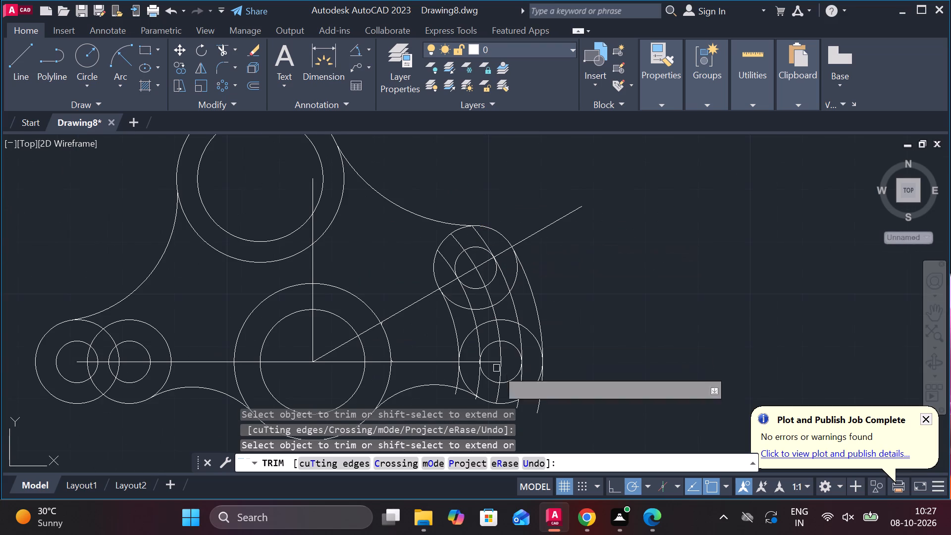
# Trim the lower overhanging ends of the four offset arcs around the positive X outer circle.
pyautogui.click(536, 413)
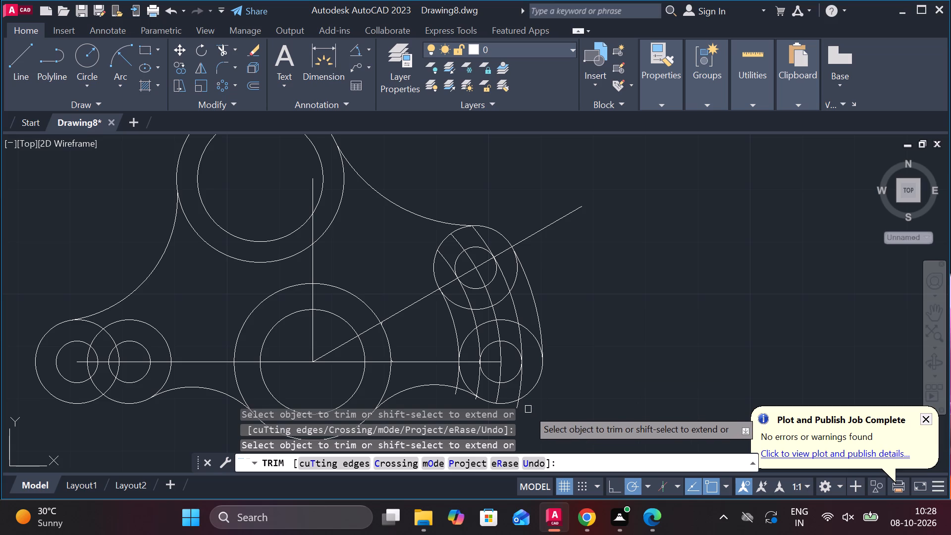
pyautogui.scroll(2, 528, 409)
pyautogui.click(500, 398)
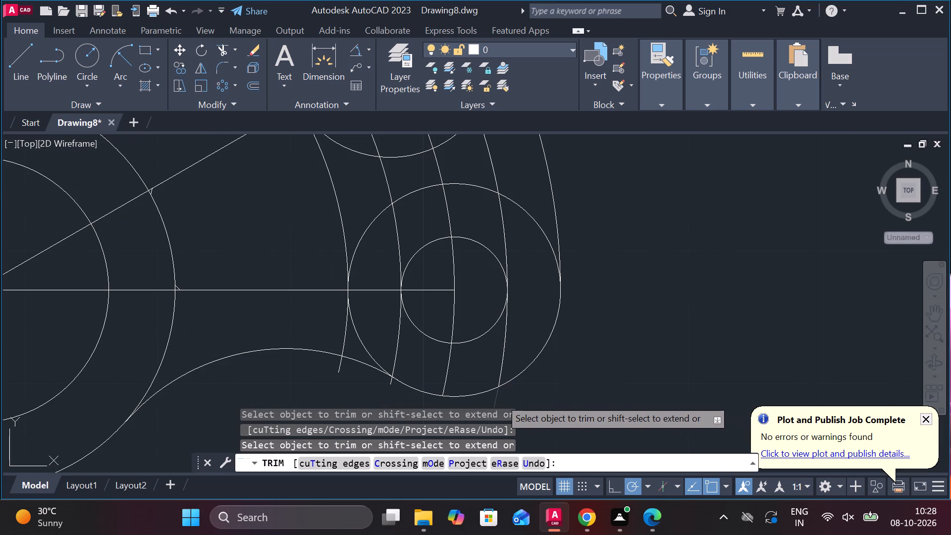
pyautogui.click(389, 383)
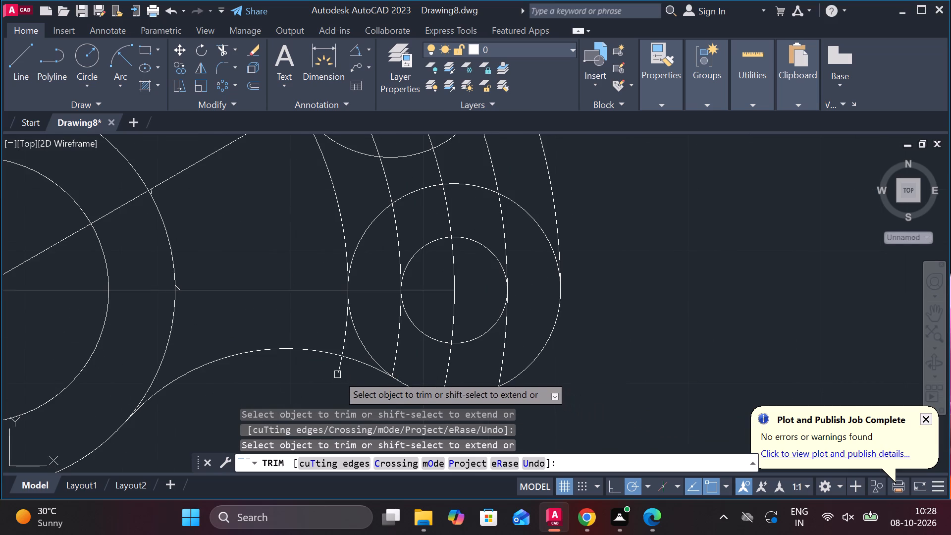
pyautogui.click(339, 370)
pyautogui.click(345, 341)
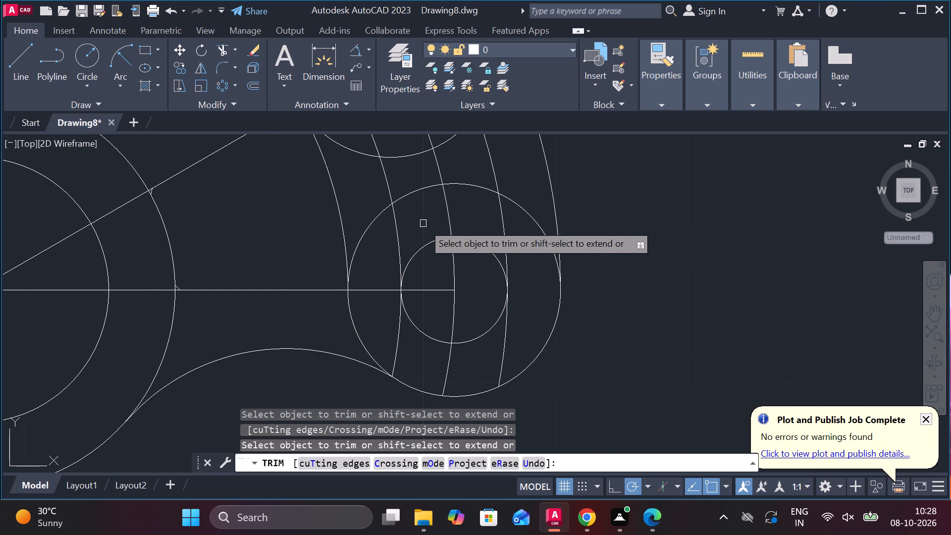
# Form the slot's lower round end by trimming the slot arcs below the positive X inner circle and that circle's upper half.
pyautogui.scroll(1, 423, 223)
pyautogui.scroll(-2, 423, 223)
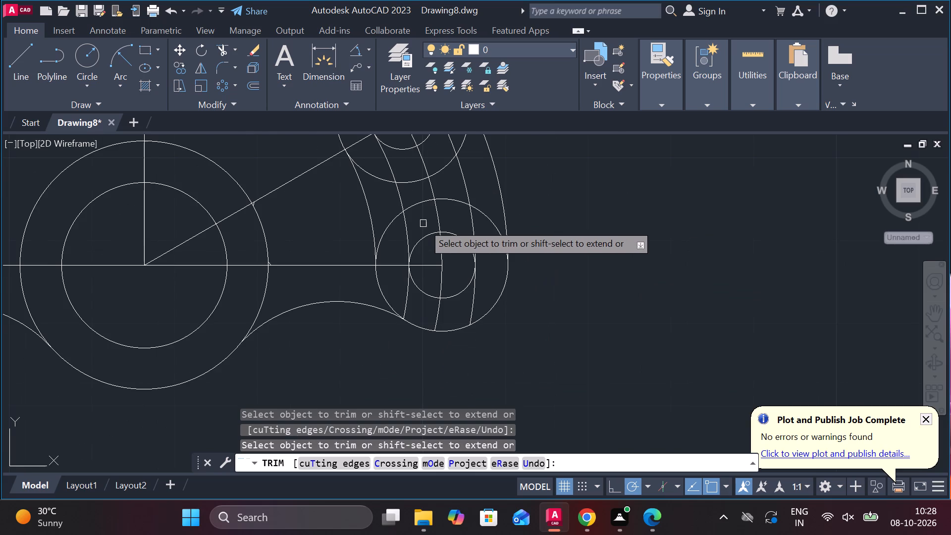
pyautogui.click(406, 304)
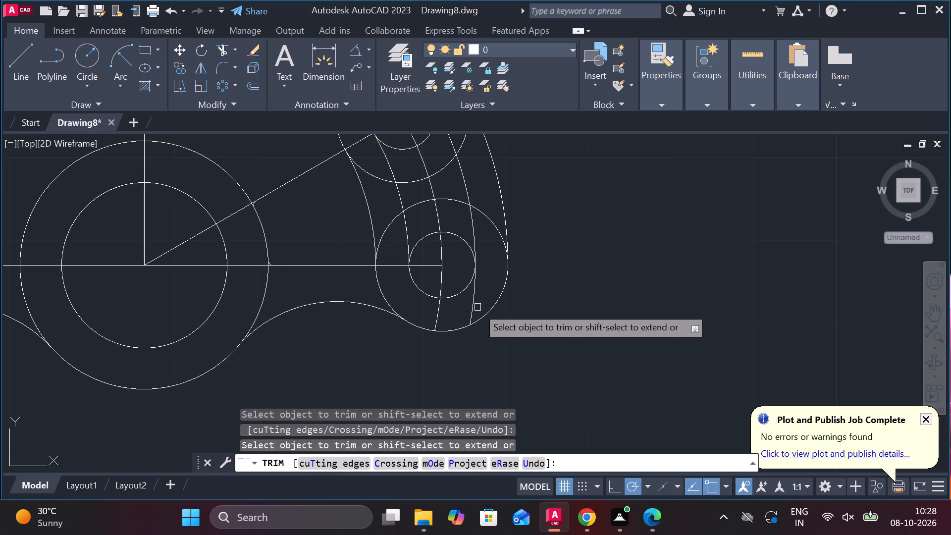
pyautogui.click(469, 307)
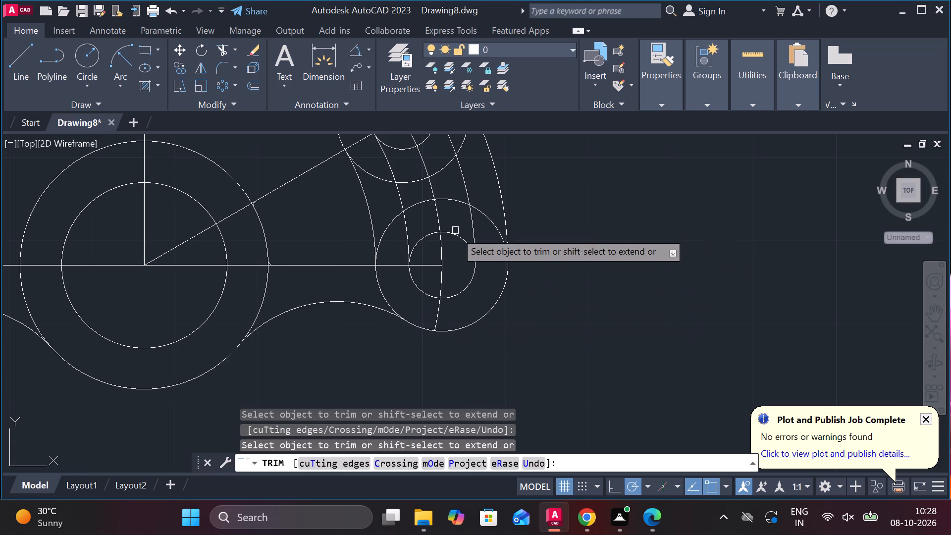
pyautogui.click(457, 239)
pyautogui.click(422, 239)
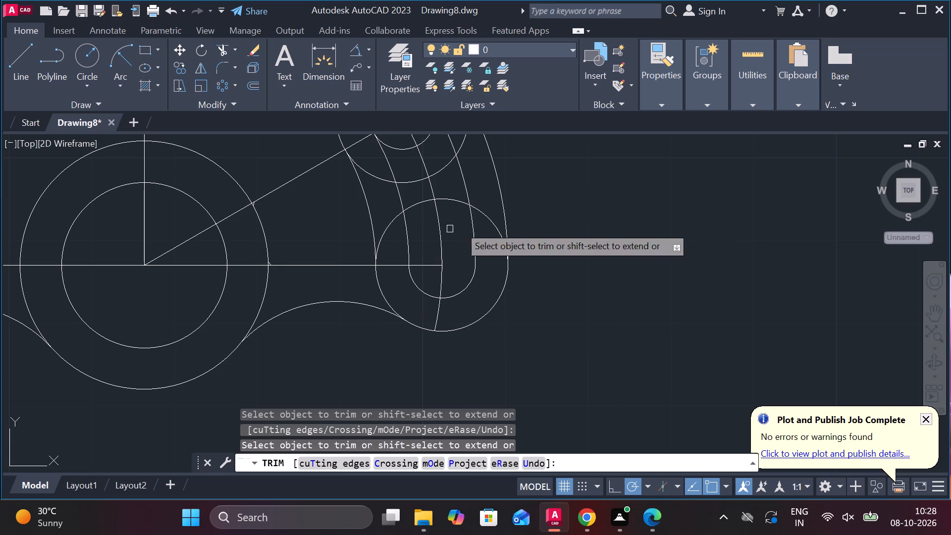
# Trim away the facing portions of the 30° line and positive X outer circles between the outermost and innermost offset arcs.
pyautogui.click(379, 174)
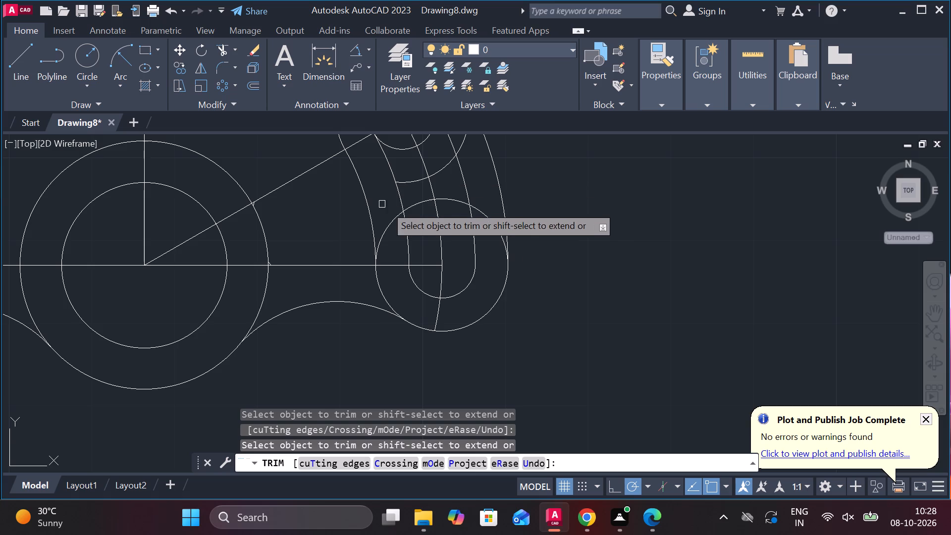
pyautogui.click(415, 184)
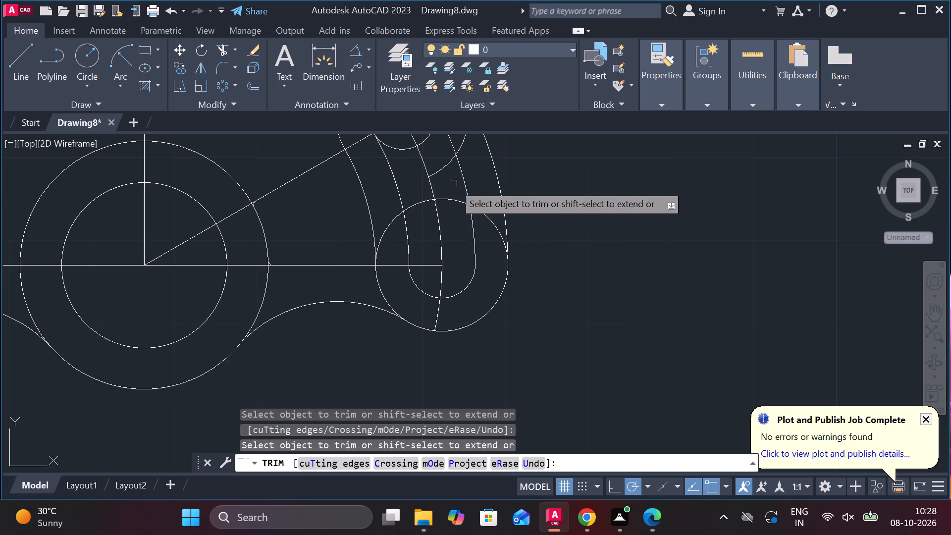
pyautogui.click(446, 172)
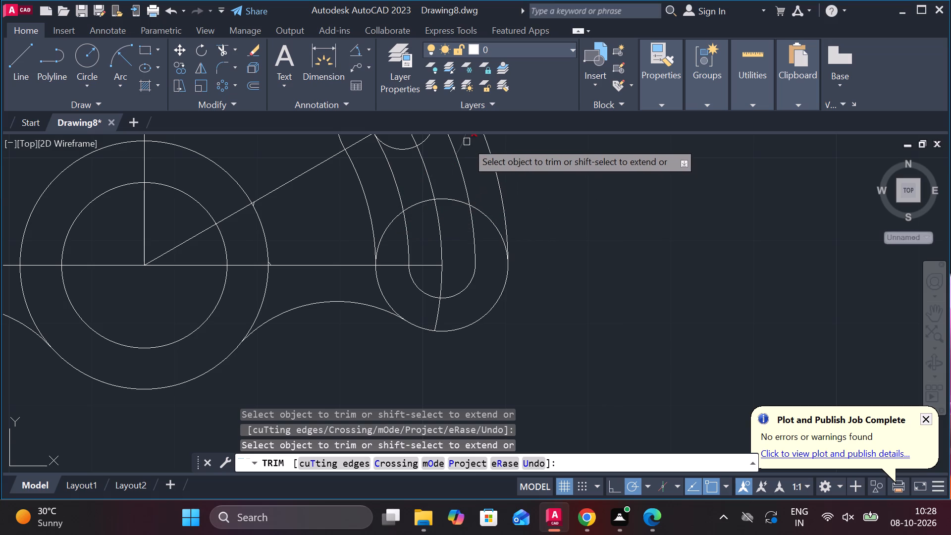
pyautogui.click(467, 142)
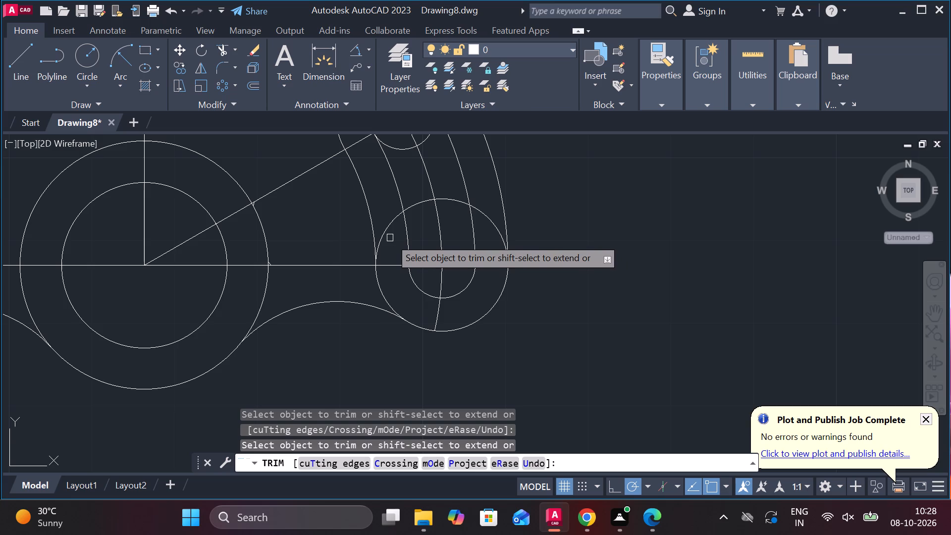
pyautogui.click(389, 228)
pyautogui.click(425, 202)
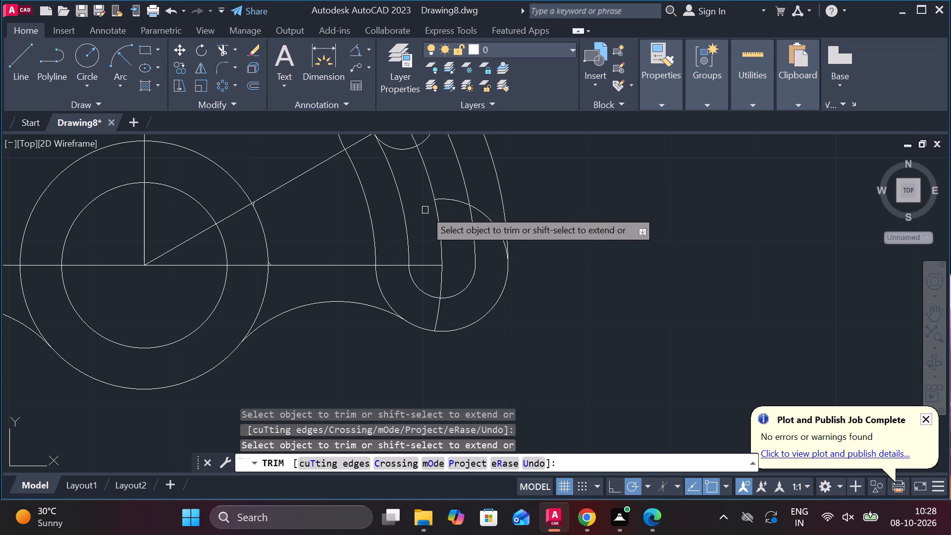
pyautogui.click(456, 200)
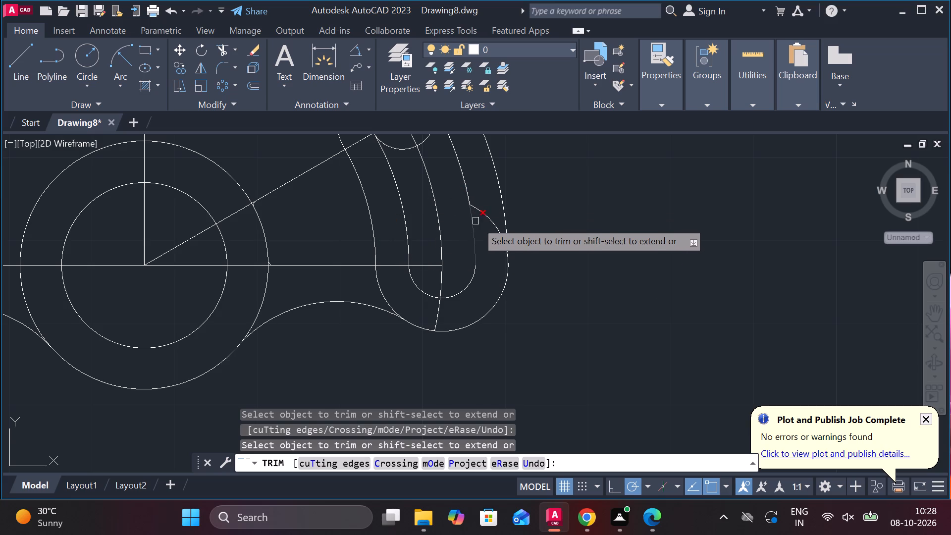
pyautogui.click(491, 216)
# Form the slot's upper round end by trimming the slot arcs above the 30° line's inner circle and that circle's lower half.
pyautogui.scroll(1, 423, 216)
pyautogui.scroll(-2, 423, 216)
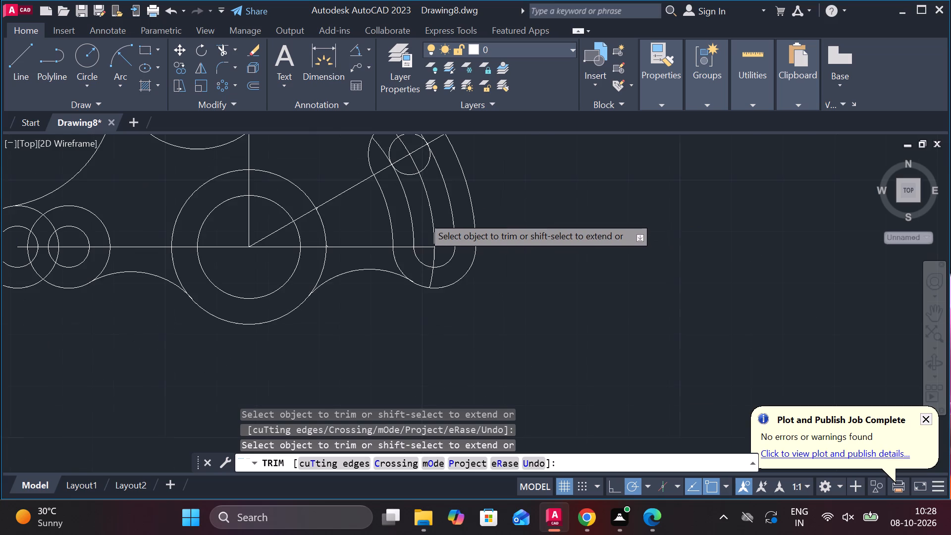
pyautogui.scroll(-1, 423, 216)
pyautogui.scroll(1, 397, 169)
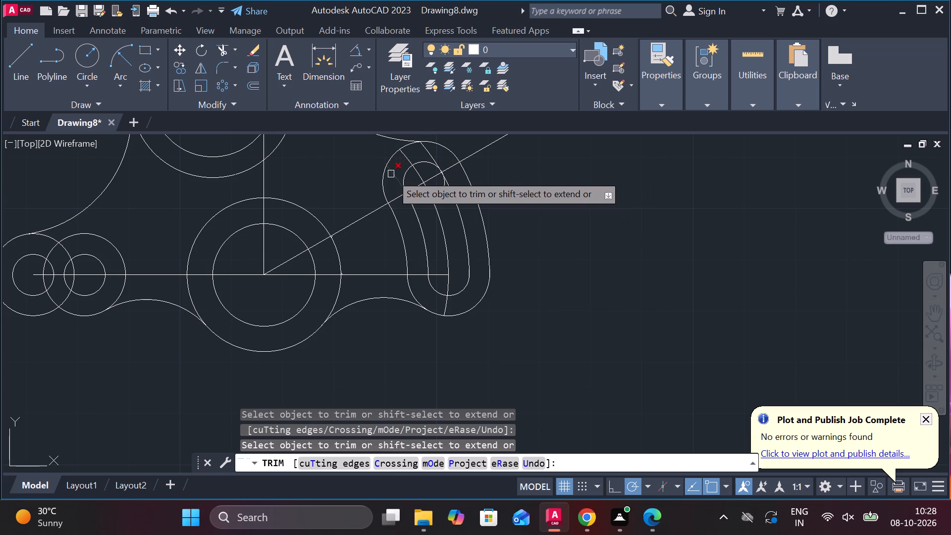
pyautogui.click(391, 174)
pyautogui.click(428, 157)
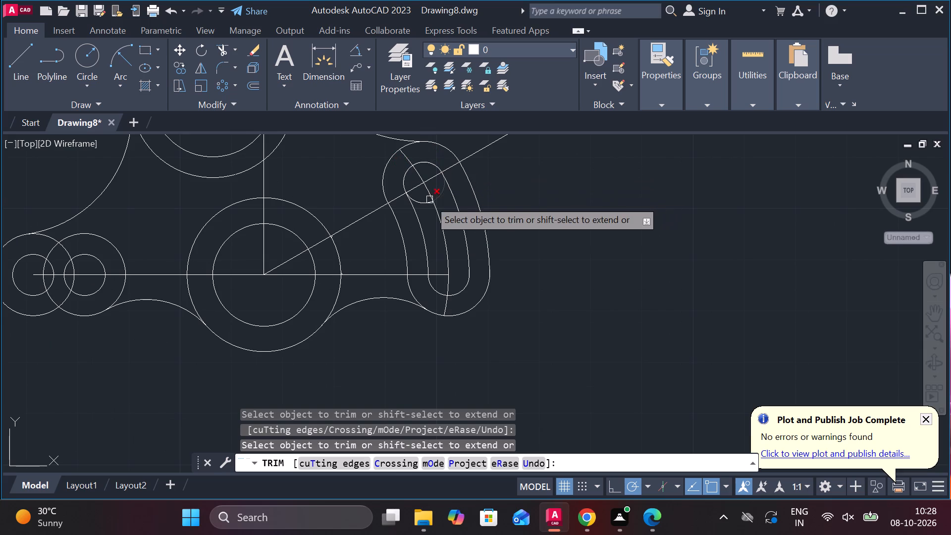
pyautogui.click(426, 205)
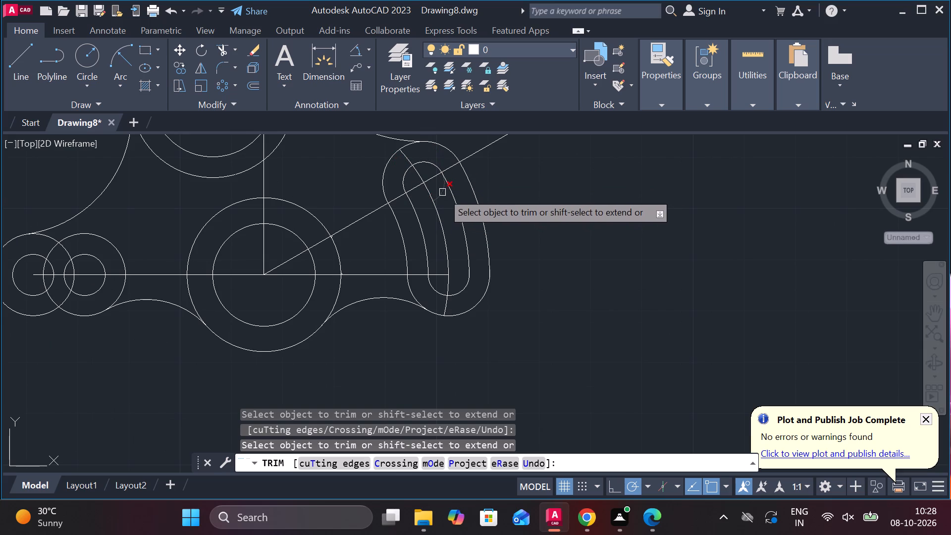
# Trim away the leftover segment of the 30° line's inner circle inside the curved slot.
pyautogui.click(442, 192)
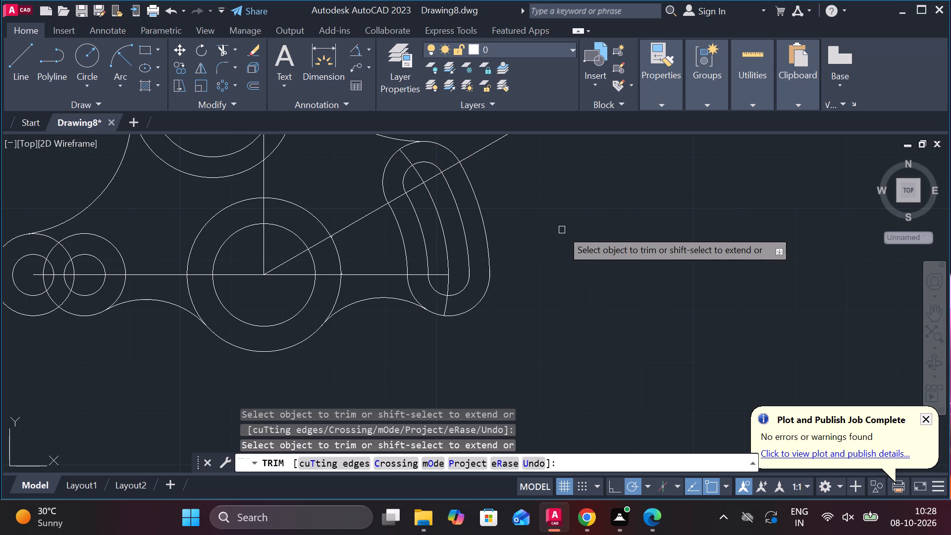
pyautogui.press('Escape')
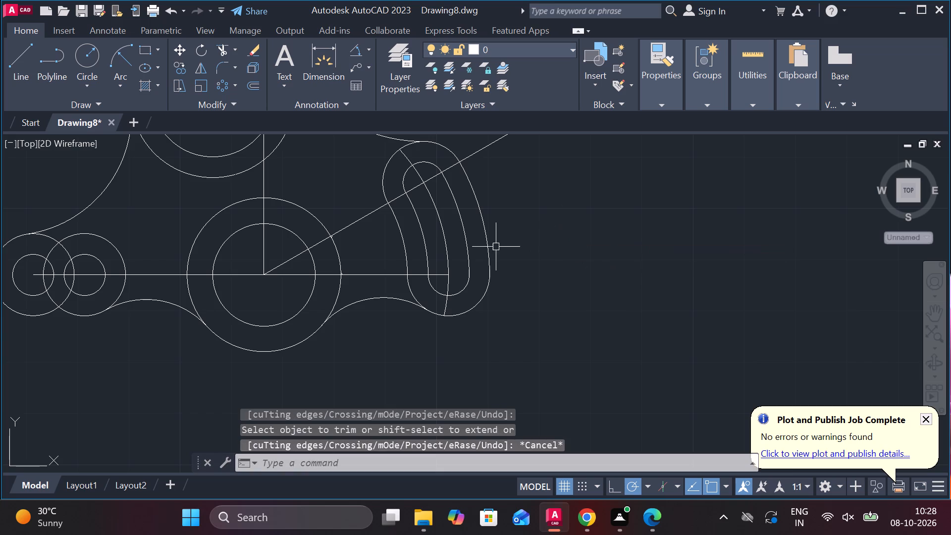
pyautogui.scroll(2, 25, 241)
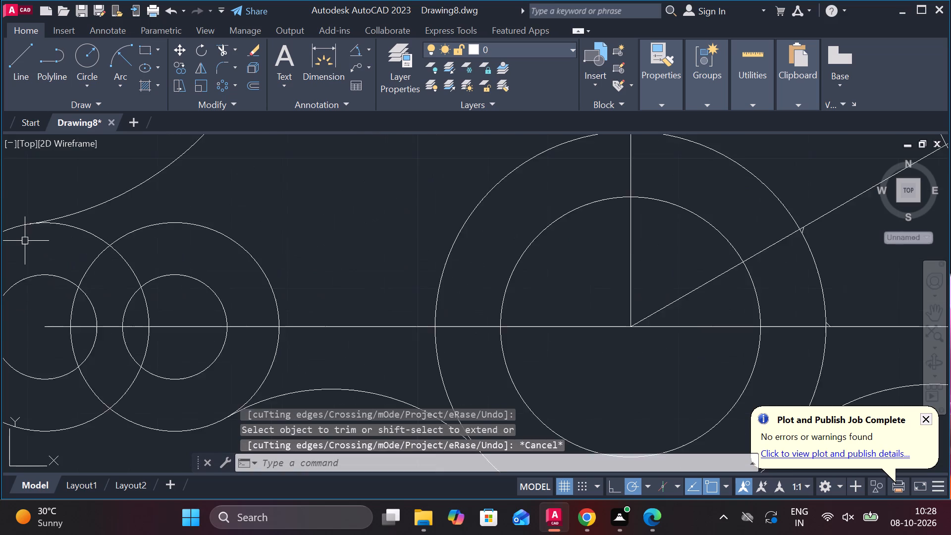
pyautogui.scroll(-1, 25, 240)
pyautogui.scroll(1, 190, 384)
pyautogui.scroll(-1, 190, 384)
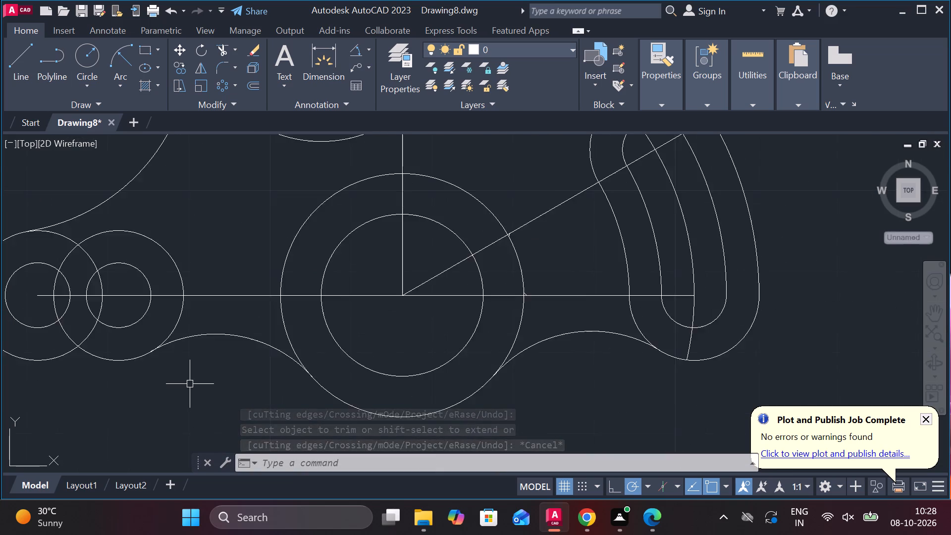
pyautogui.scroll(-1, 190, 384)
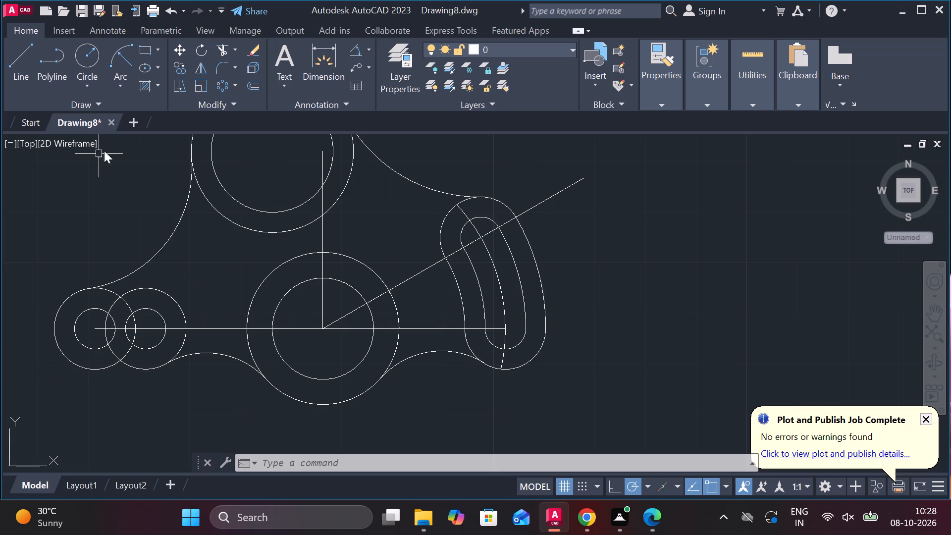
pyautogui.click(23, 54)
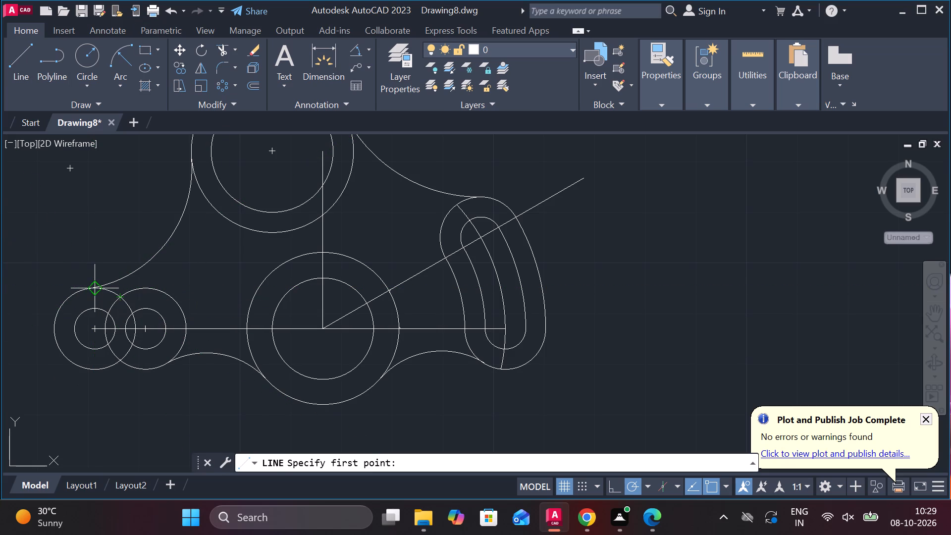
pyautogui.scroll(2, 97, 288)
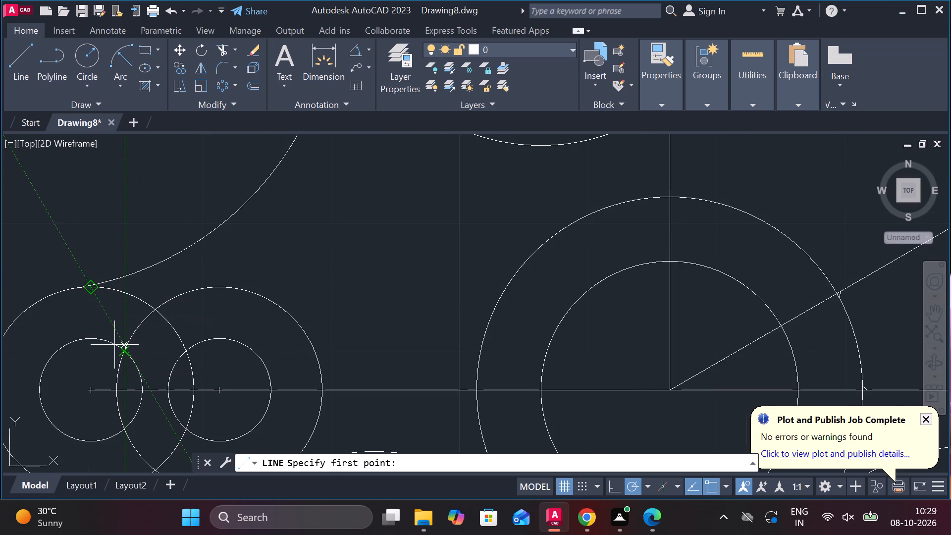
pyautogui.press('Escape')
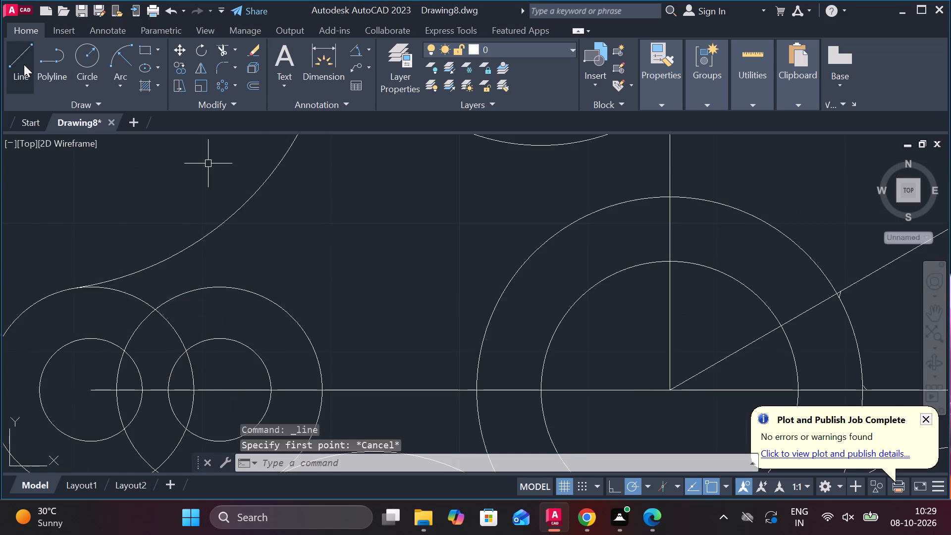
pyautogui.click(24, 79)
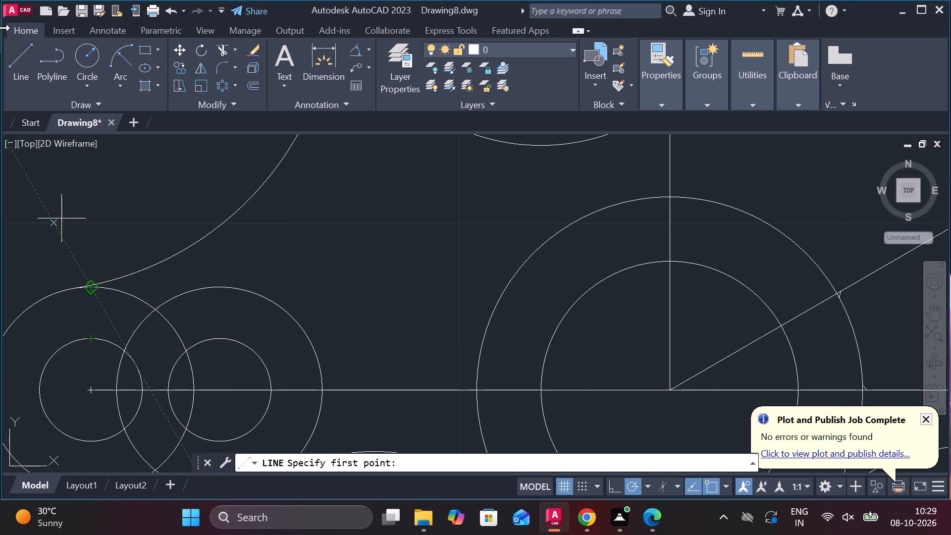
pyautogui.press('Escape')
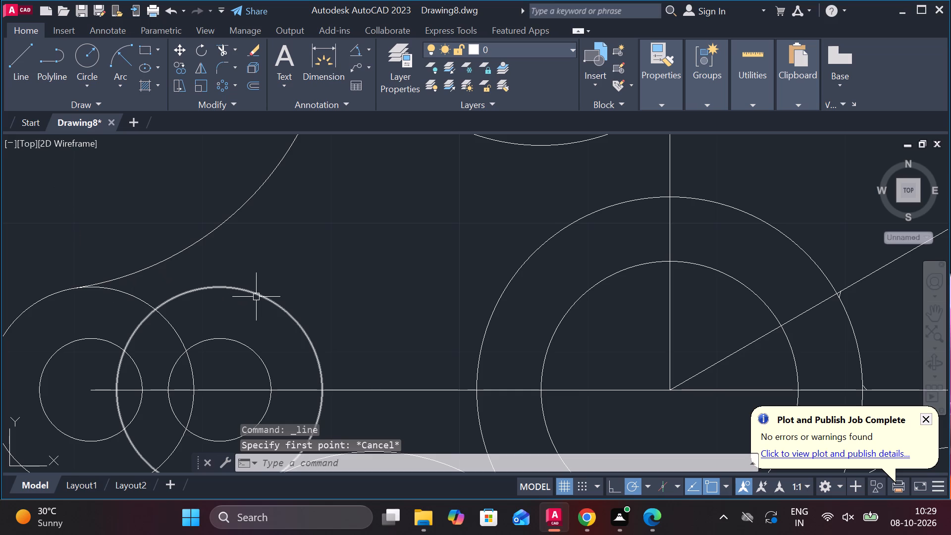
# Draw a line tangent to the upper sides of the two overlapping outer circles at the negative X end.
pyautogui.press('l')
pyautogui.press('Return')
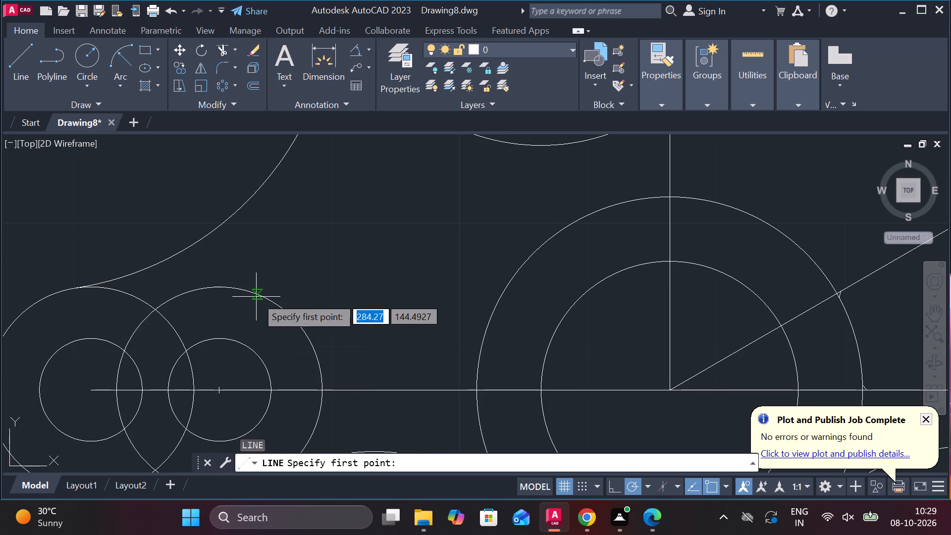
pyautogui.write('ta')
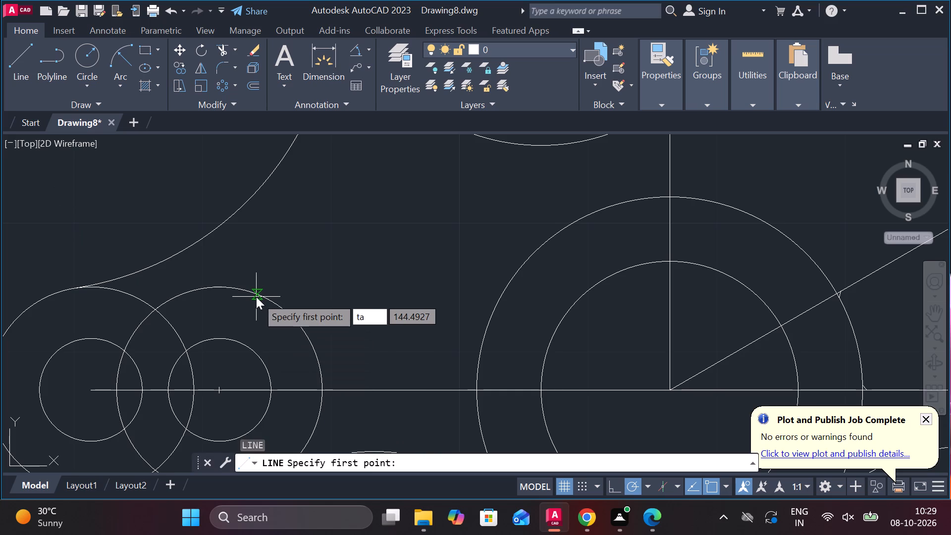
pyautogui.press('n')
pyautogui.press('Return')
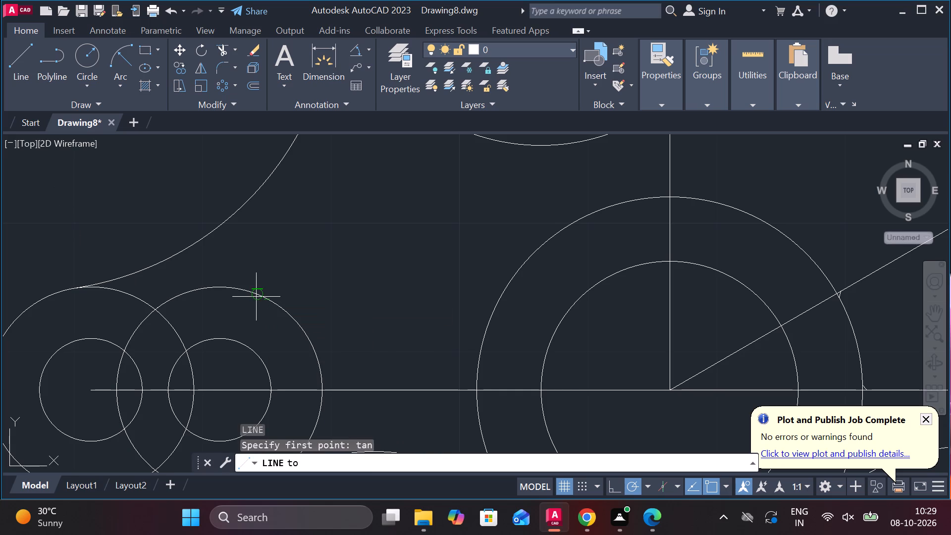
pyautogui.click(110, 292)
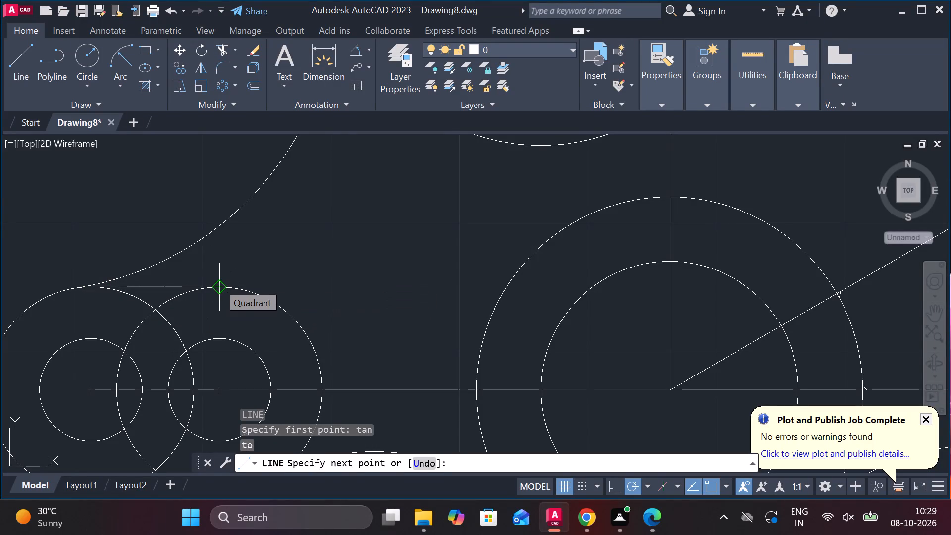
pyautogui.write('ta')
pyautogui.press('n')
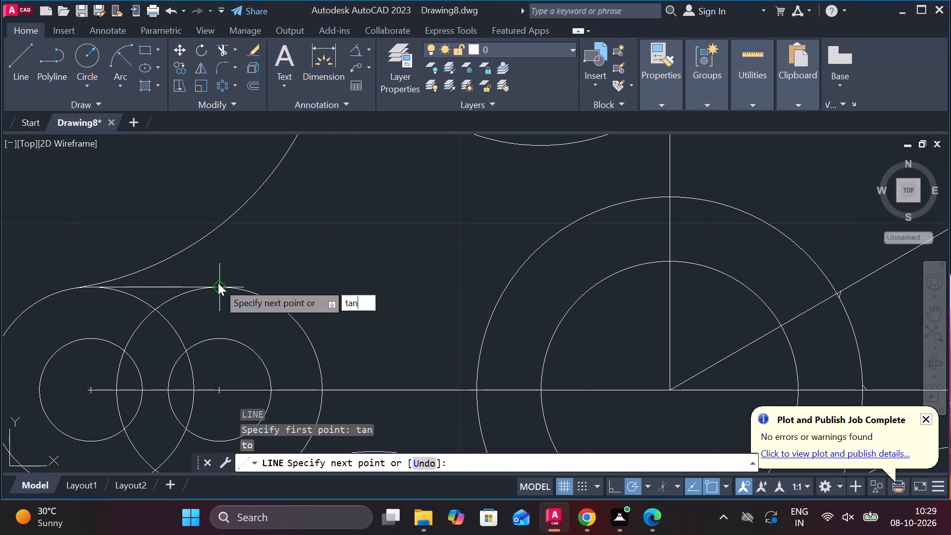
pyautogui.press('Return')
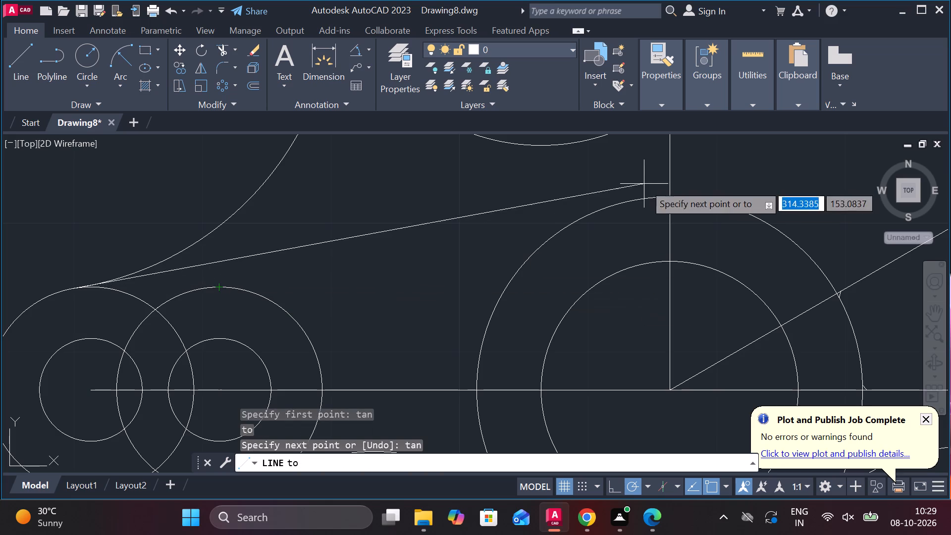
pyautogui.click(218, 288)
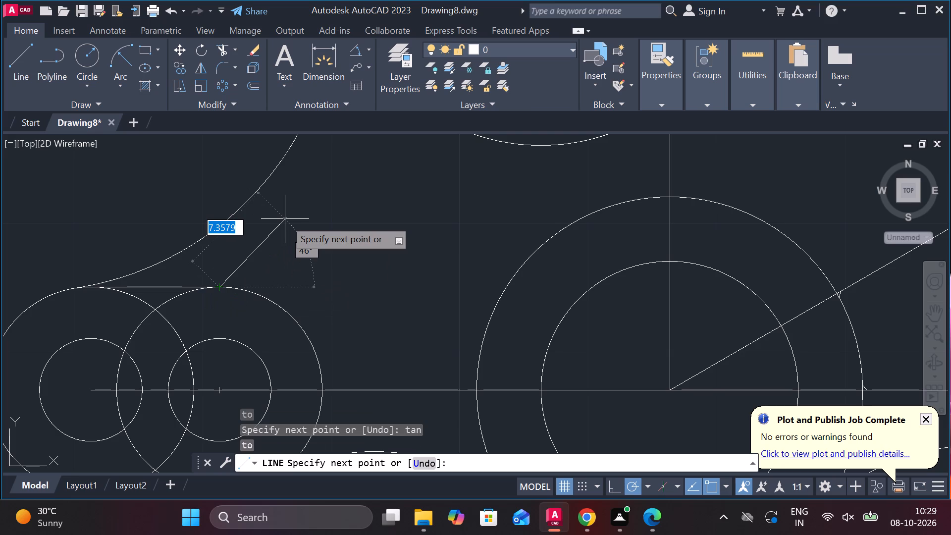
pyautogui.press('Escape')
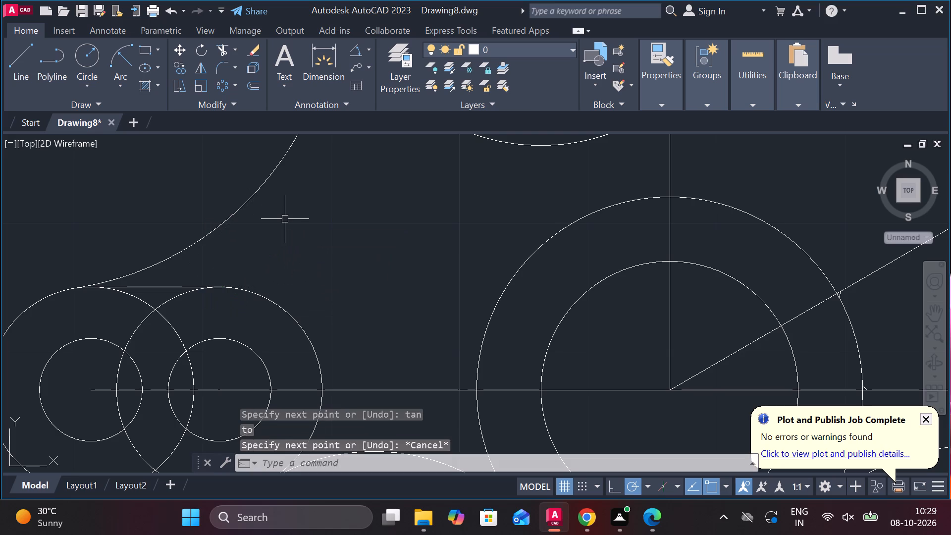
# Copy the tangent line from its midpoint about 16 units straight down to the lower sides of the two outer circles.
pyautogui.scroll(2, 161, 283)
pyautogui.scroll(-1, 161, 283)
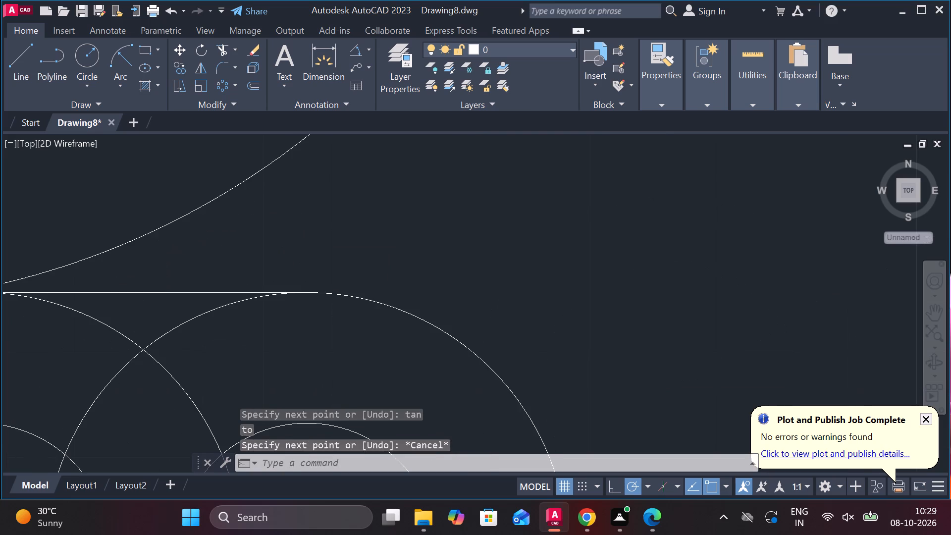
pyautogui.scroll(-1, 161, 283)
pyautogui.scroll(-2, 153, 401)
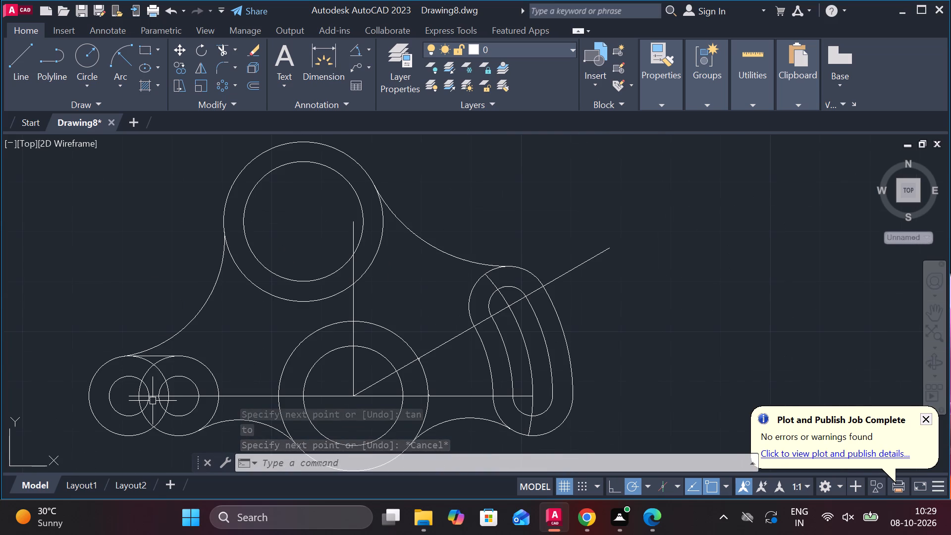
pyautogui.click(156, 356)
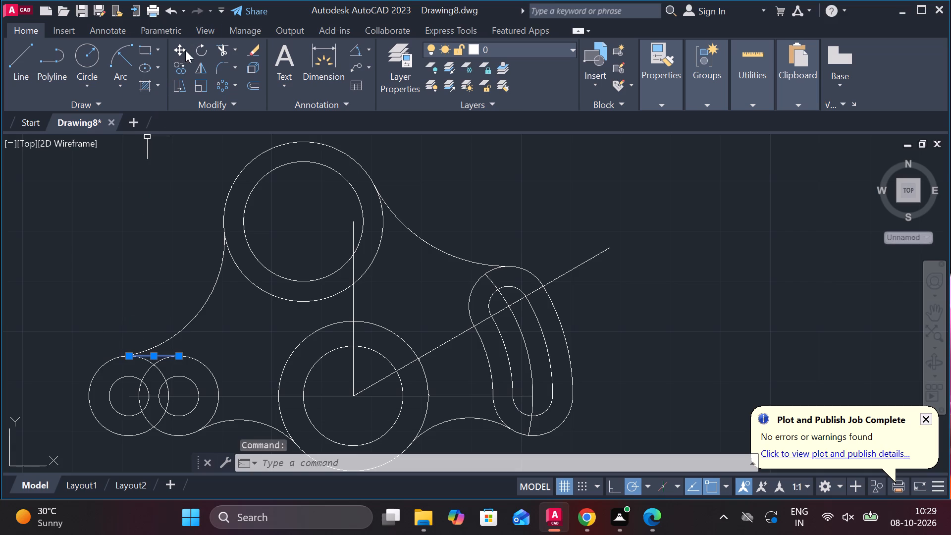
pyautogui.click(181, 59)
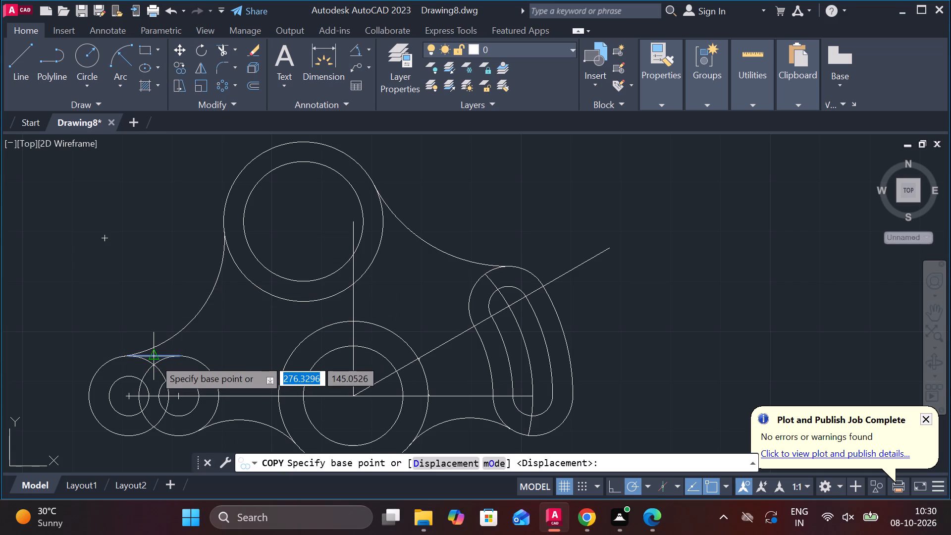
pyautogui.click(154, 359)
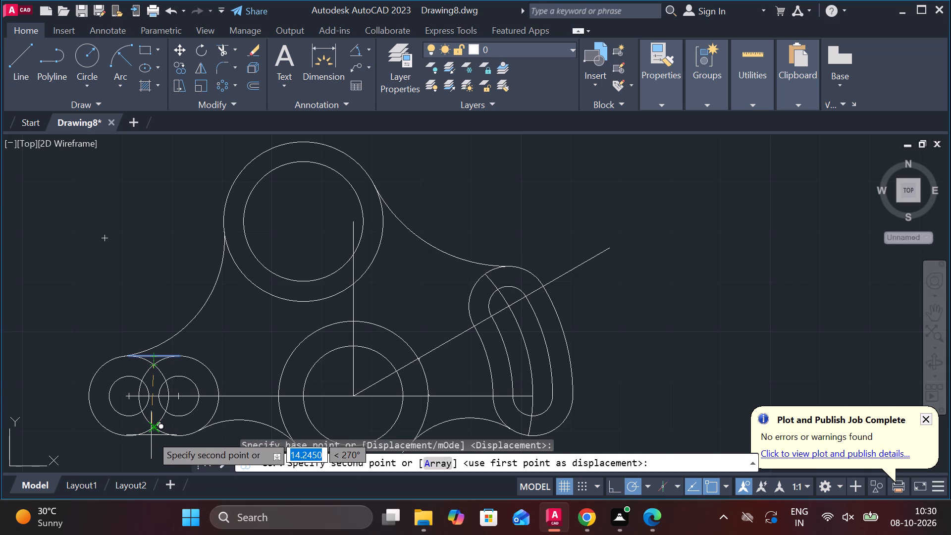
pyautogui.scroll(3, 151, 435)
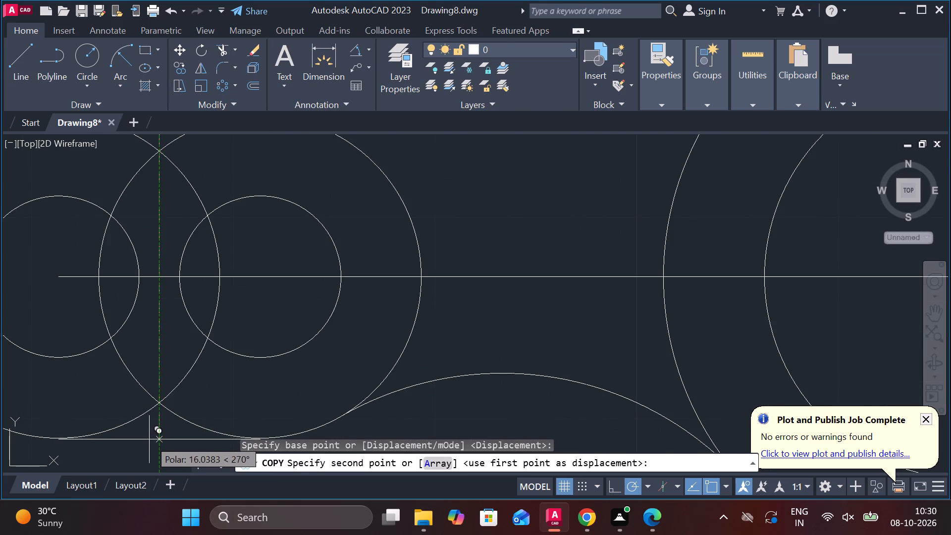
pyautogui.click(149, 439)
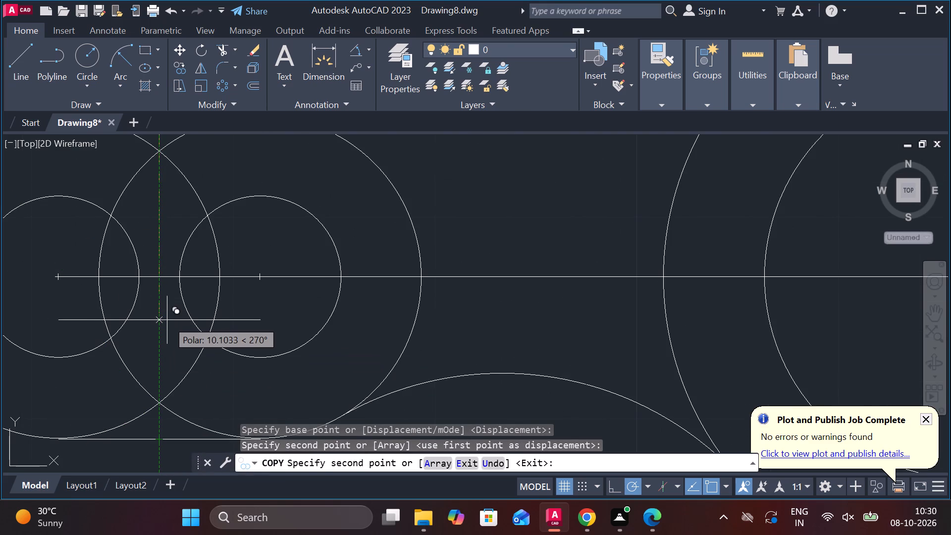
pyautogui.press('Escape')
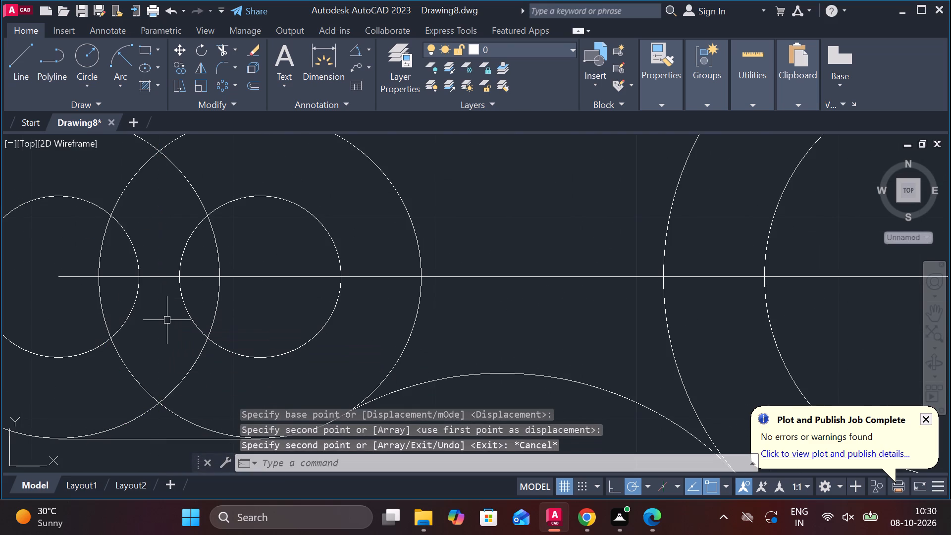
# Trim the outermost circle pair at the negative X end where it overlaps the neighbouring outer circle, down to the circles' lower crossing.
pyautogui.scroll(-3, 219, 262)
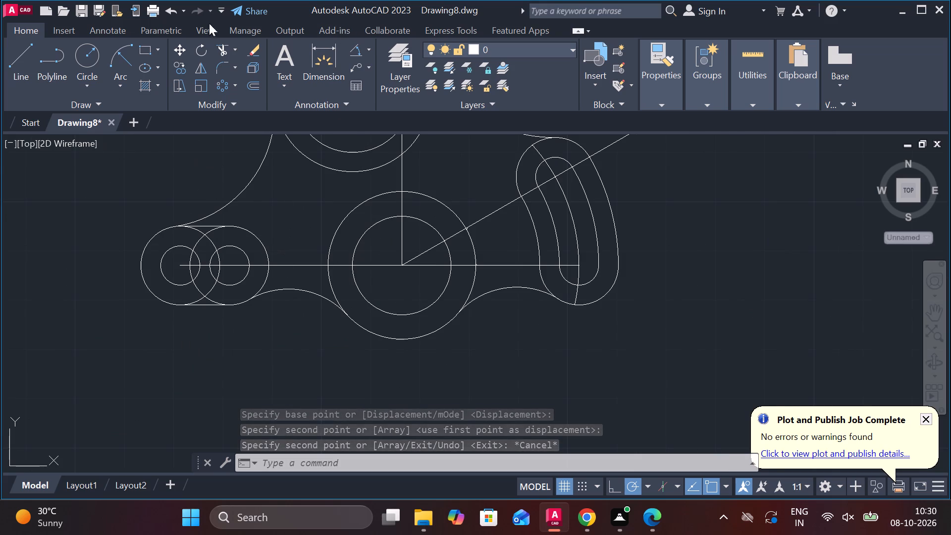
pyautogui.click(227, 55)
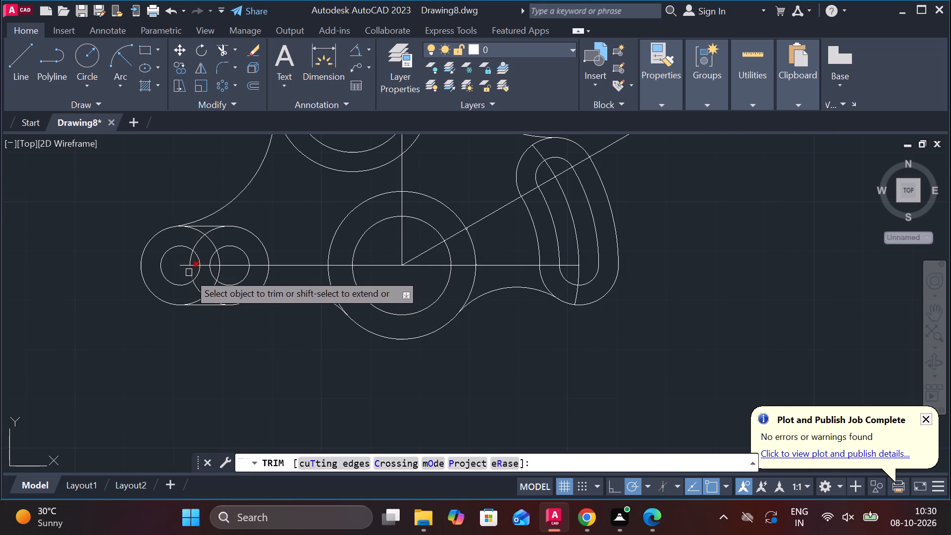
pyautogui.click(201, 276)
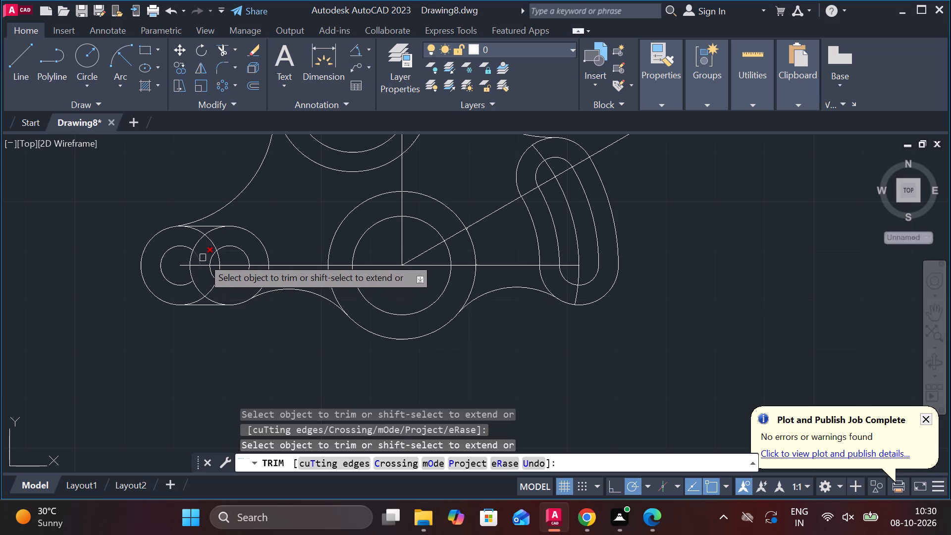
pyautogui.click(203, 258)
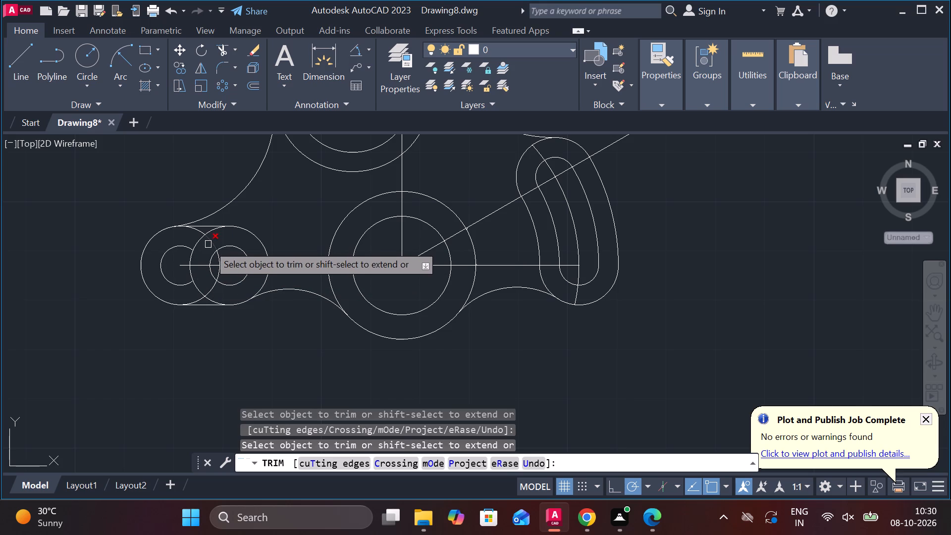
pyautogui.click(211, 242)
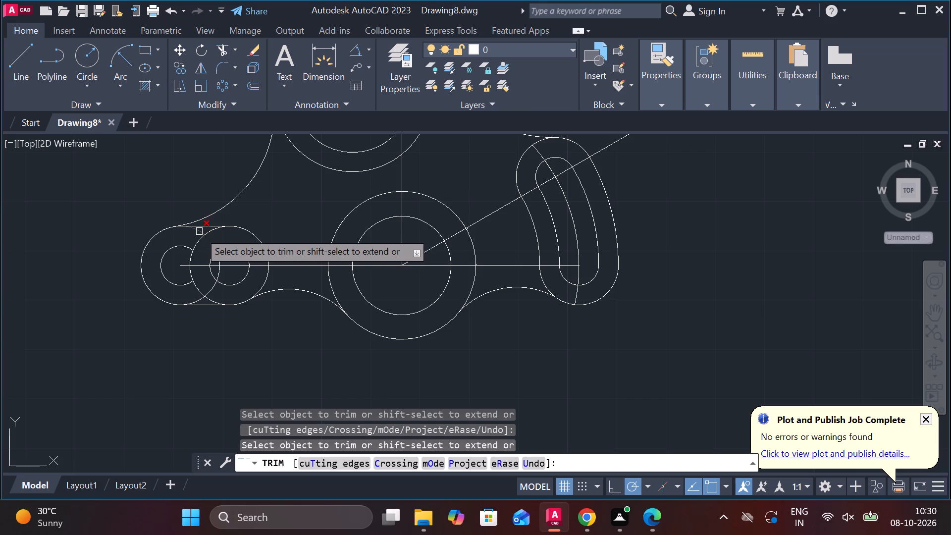
pyautogui.click(199, 231)
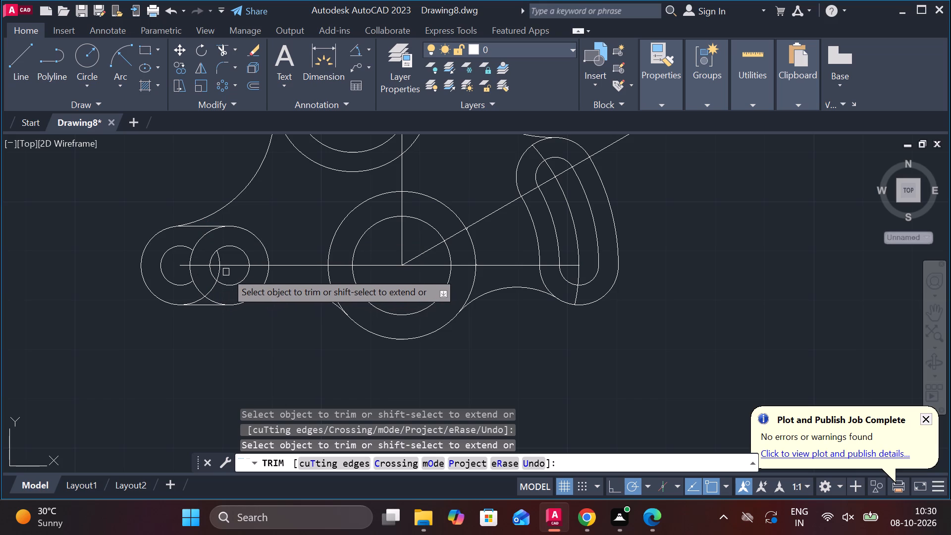
pyautogui.scroll(2, 226, 272)
pyautogui.click(205, 270)
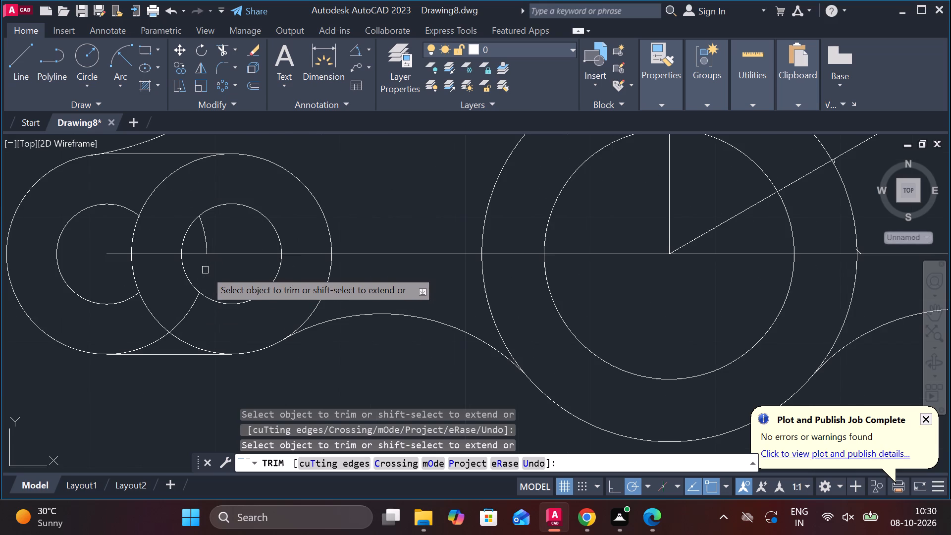
pyautogui.click(205, 238)
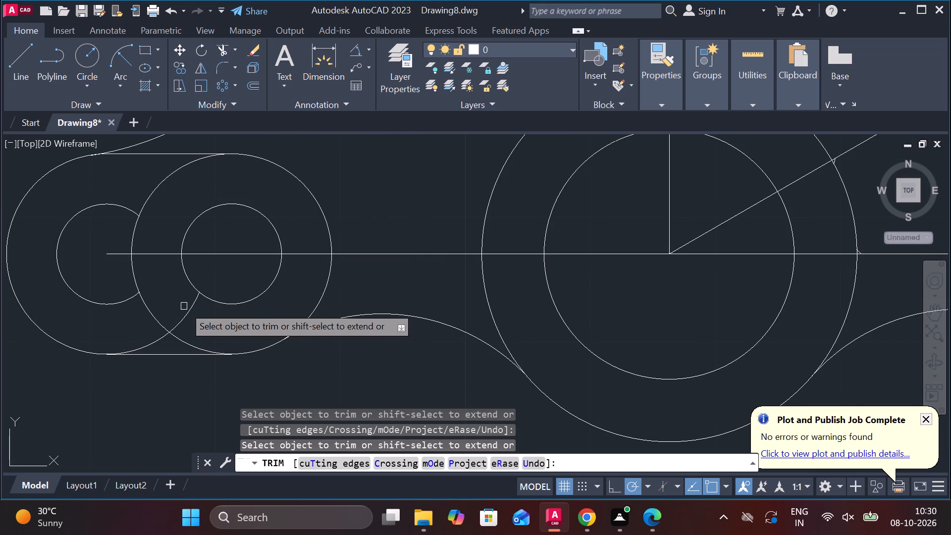
pyautogui.click(193, 311)
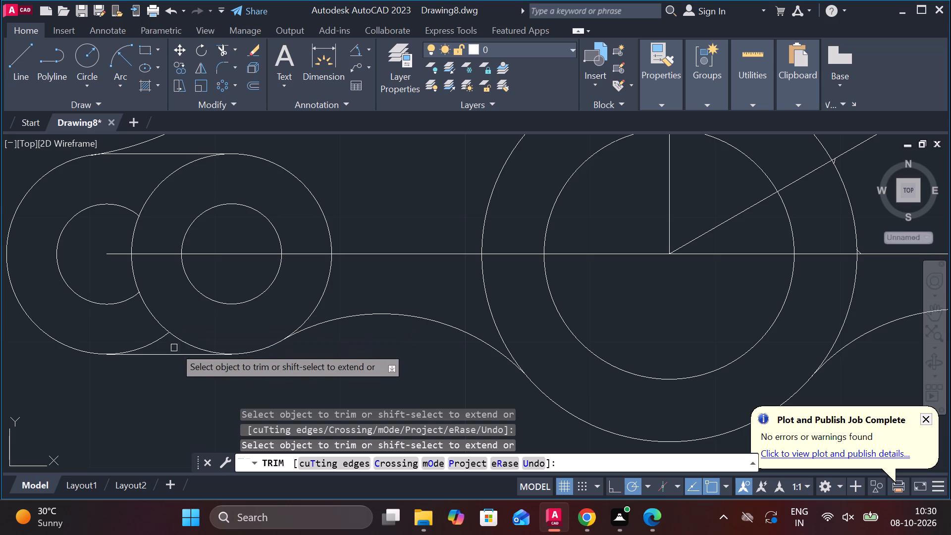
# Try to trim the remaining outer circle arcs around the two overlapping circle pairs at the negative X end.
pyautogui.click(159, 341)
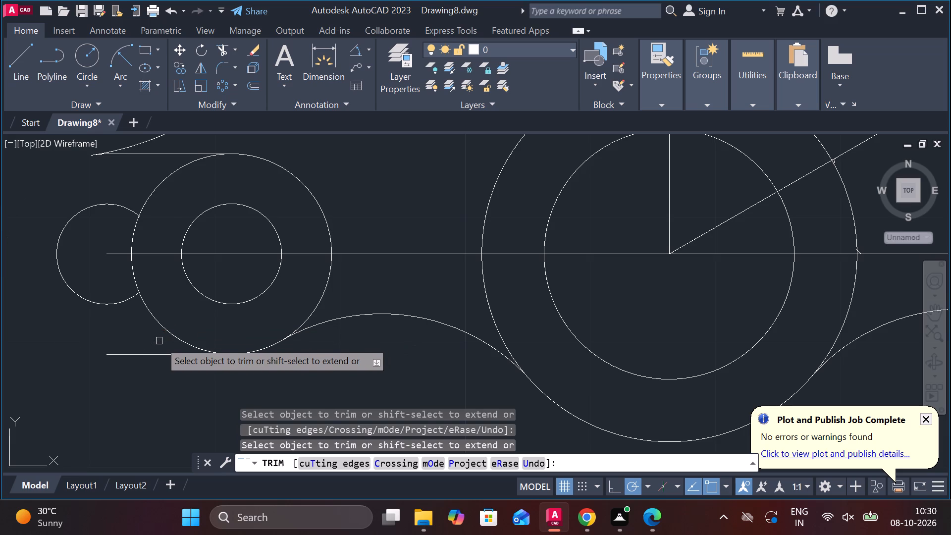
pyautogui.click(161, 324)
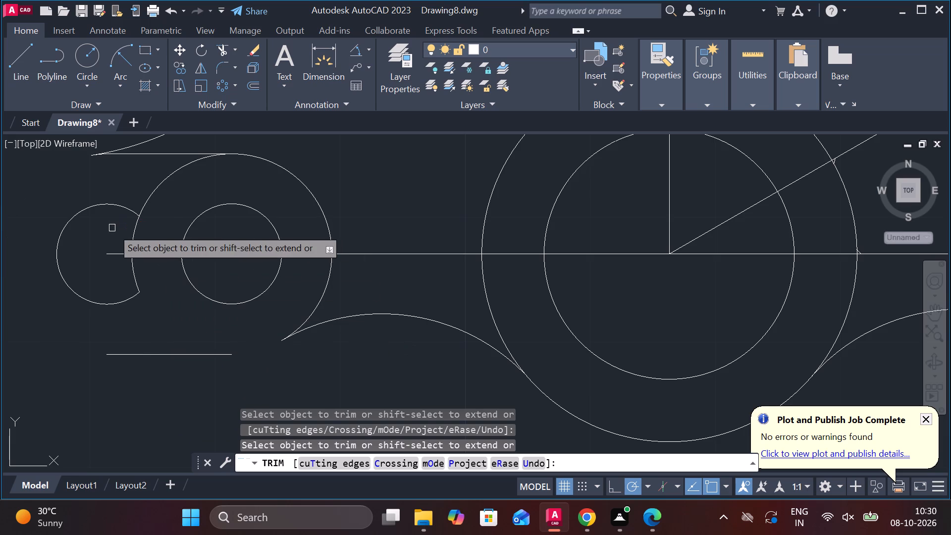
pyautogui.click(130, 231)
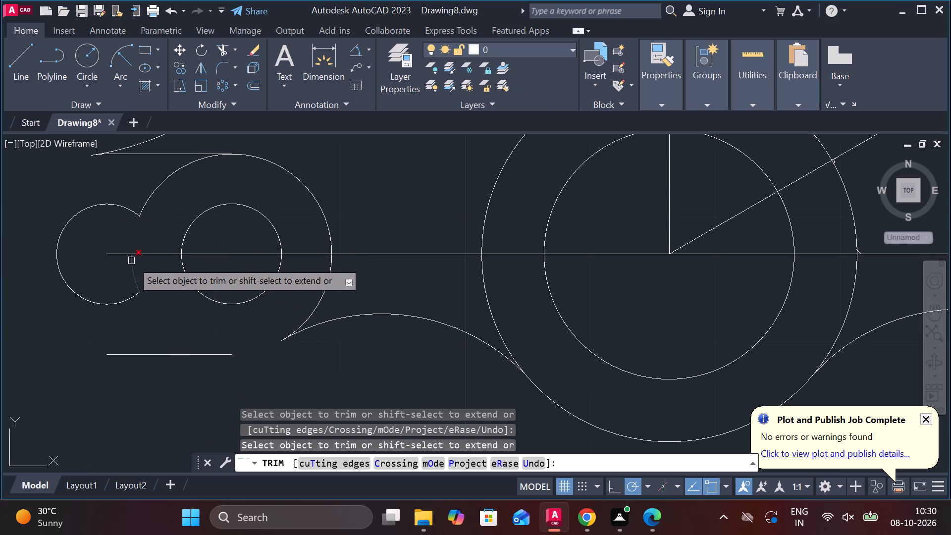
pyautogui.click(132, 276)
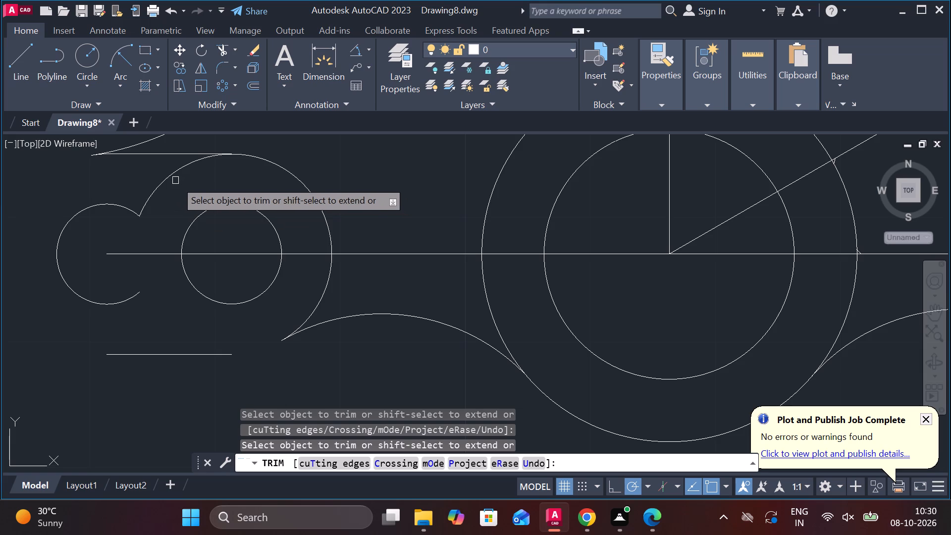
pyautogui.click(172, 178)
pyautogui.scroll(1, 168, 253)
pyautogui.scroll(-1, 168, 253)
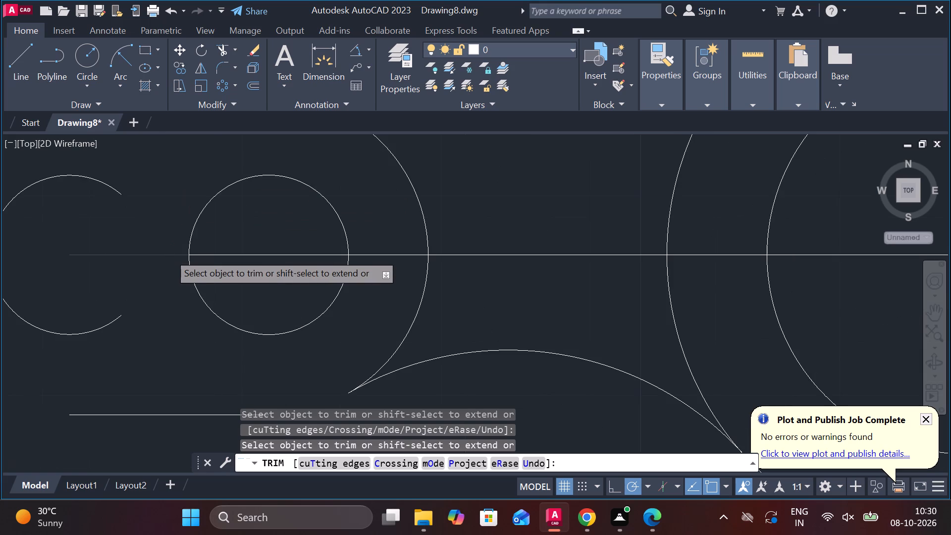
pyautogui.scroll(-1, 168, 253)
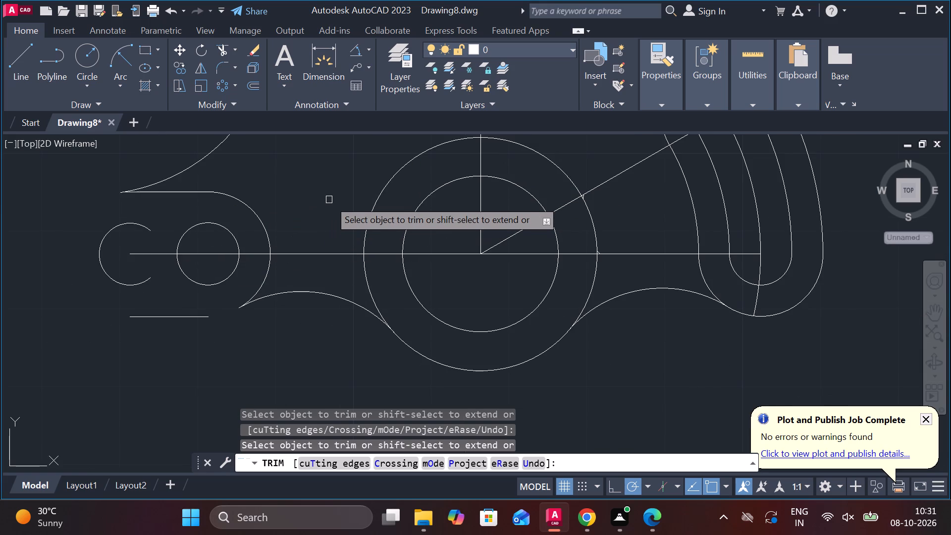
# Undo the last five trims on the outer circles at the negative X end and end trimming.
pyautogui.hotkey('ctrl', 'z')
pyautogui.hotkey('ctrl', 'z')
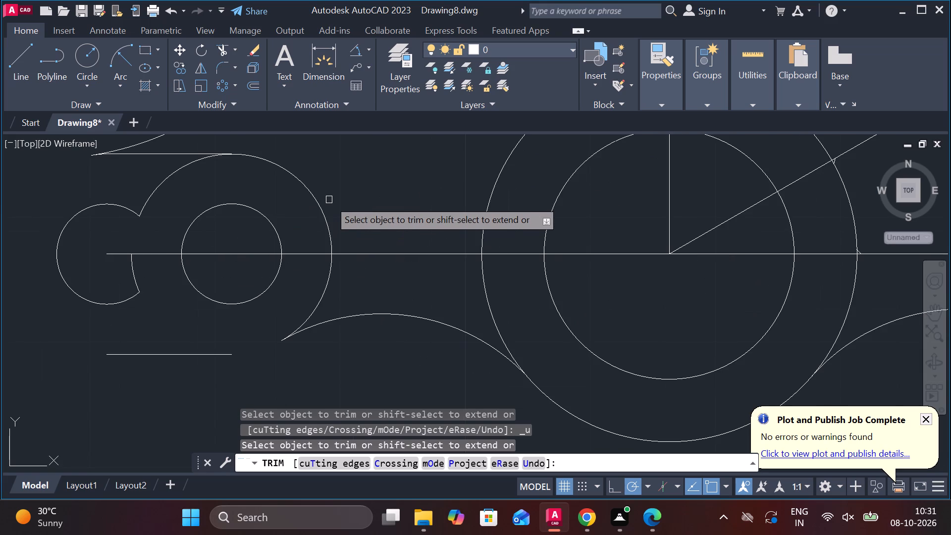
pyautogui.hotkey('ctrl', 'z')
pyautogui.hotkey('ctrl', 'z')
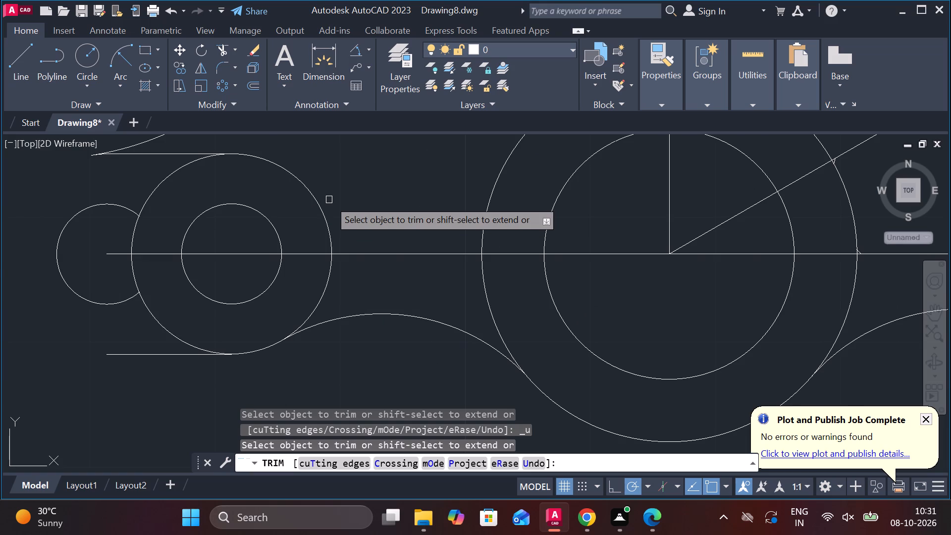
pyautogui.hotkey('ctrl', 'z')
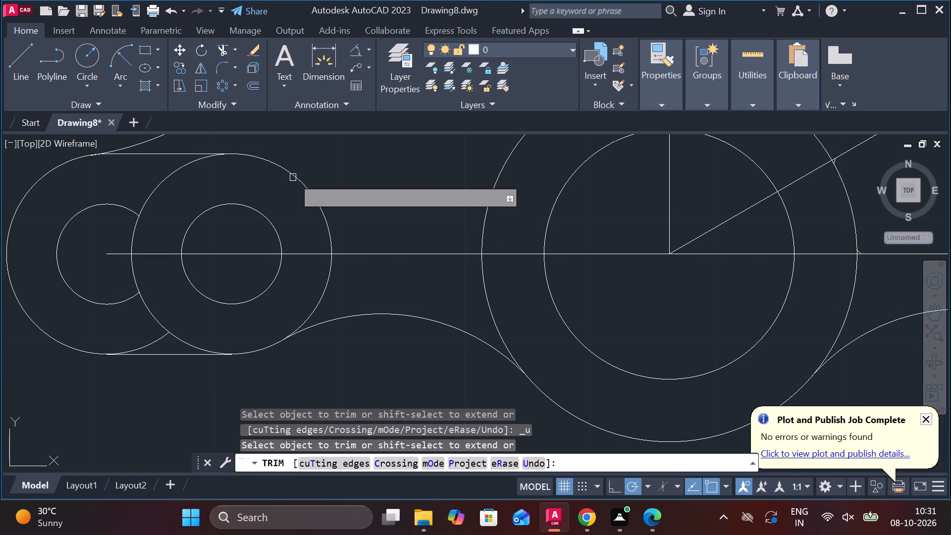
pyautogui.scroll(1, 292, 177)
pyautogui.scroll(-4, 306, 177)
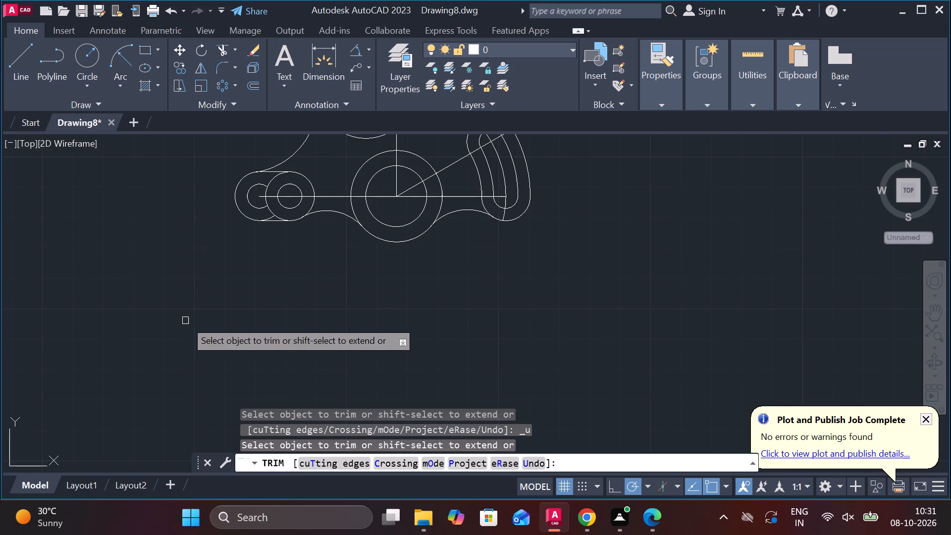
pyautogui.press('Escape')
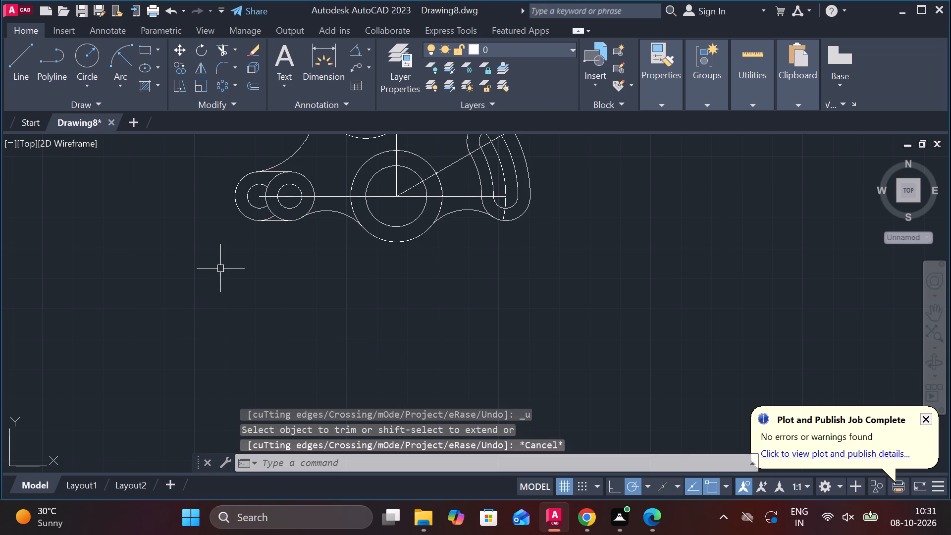
# Draw a vertical line through the centre of each circle pair at the negative X end, from below the outer circles to their top edges.
pyautogui.click(9, 71)
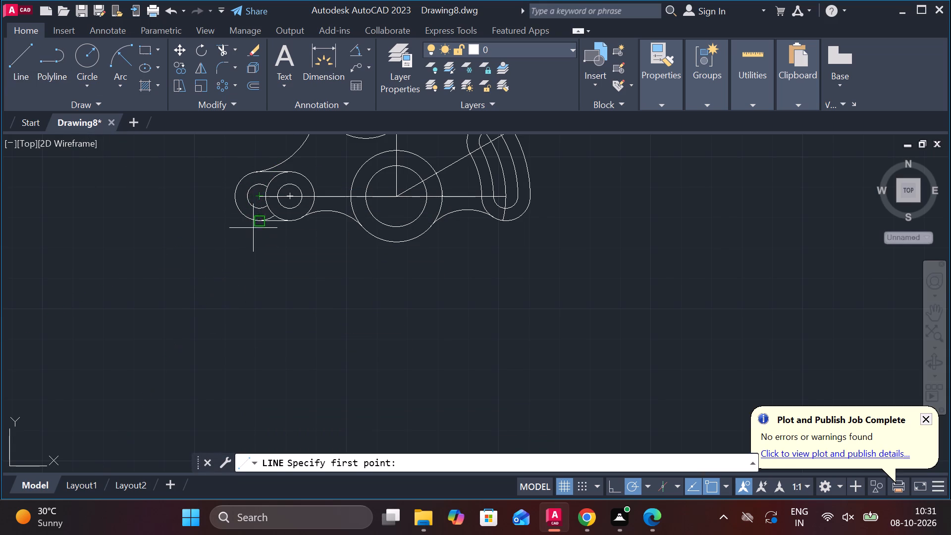
pyautogui.click(258, 242)
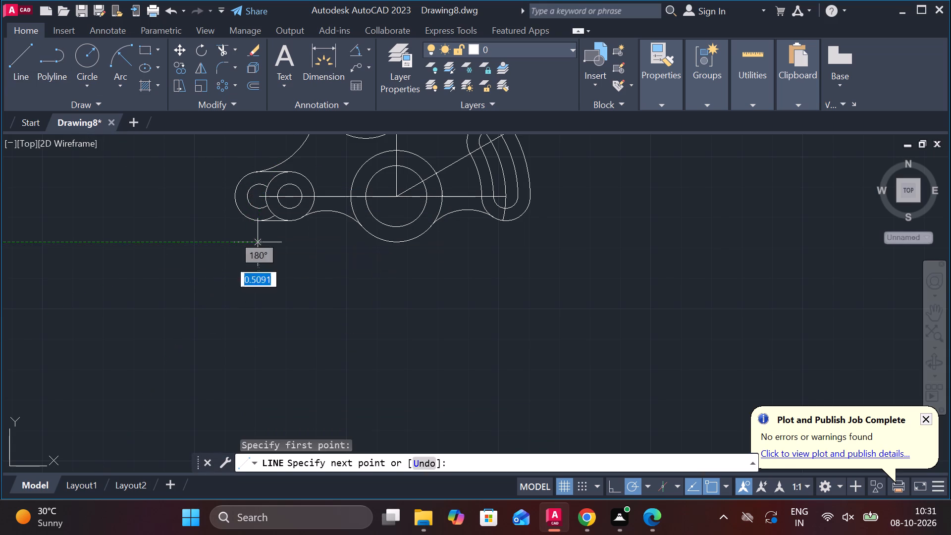
pyautogui.click(258, 158)
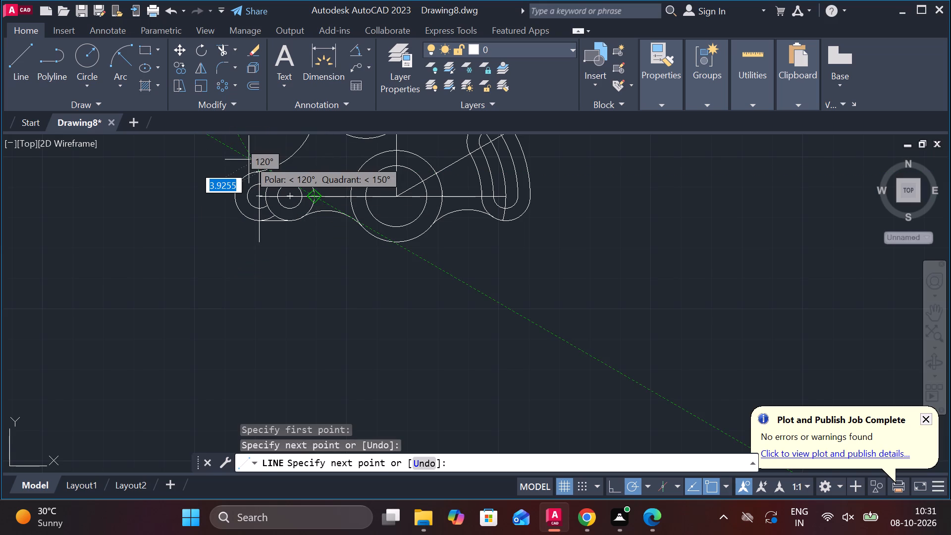
pyautogui.press('Escape')
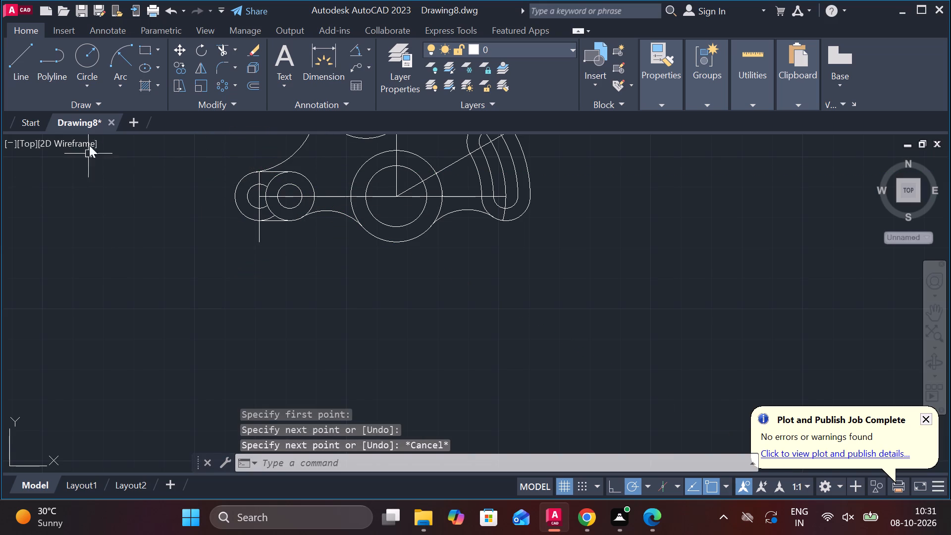
pyautogui.click(4, 57)
pyautogui.click(24, 65)
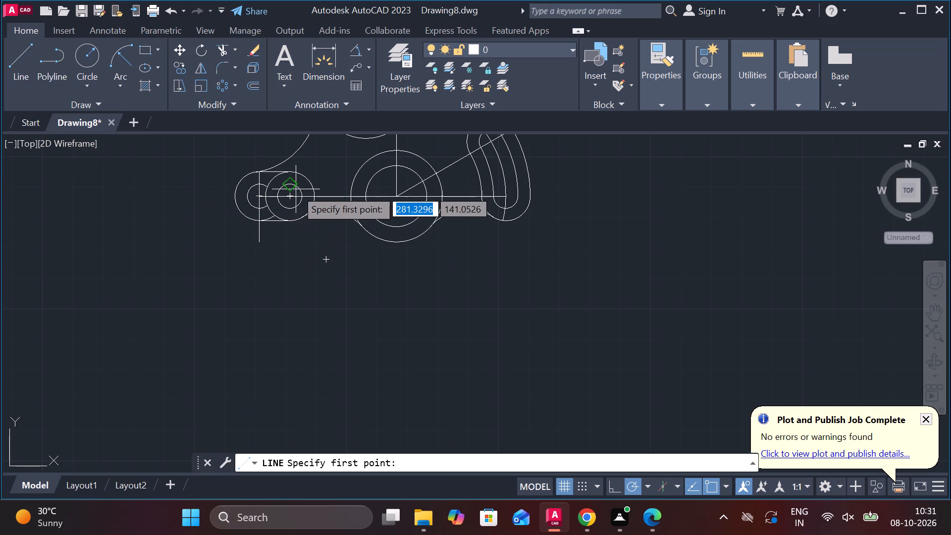
pyautogui.click(285, 239)
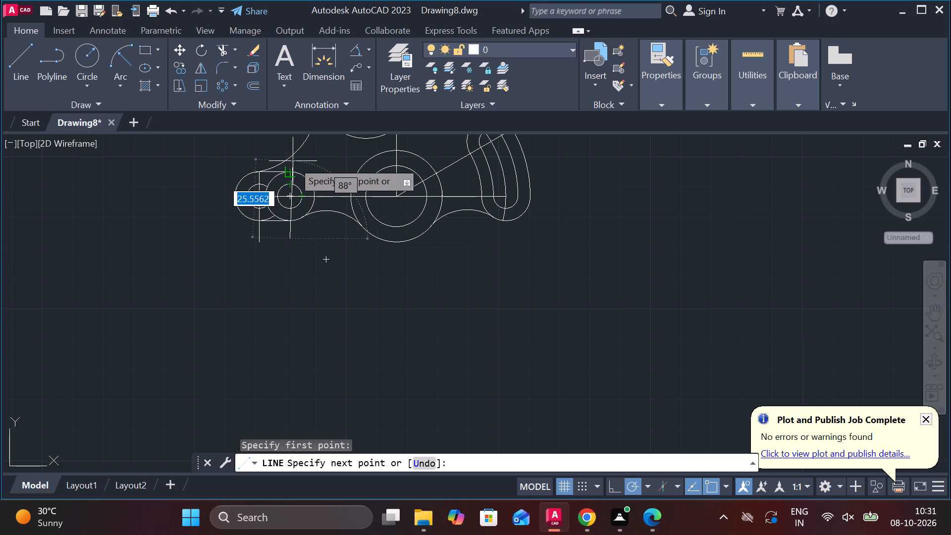
pyautogui.click(293, 161)
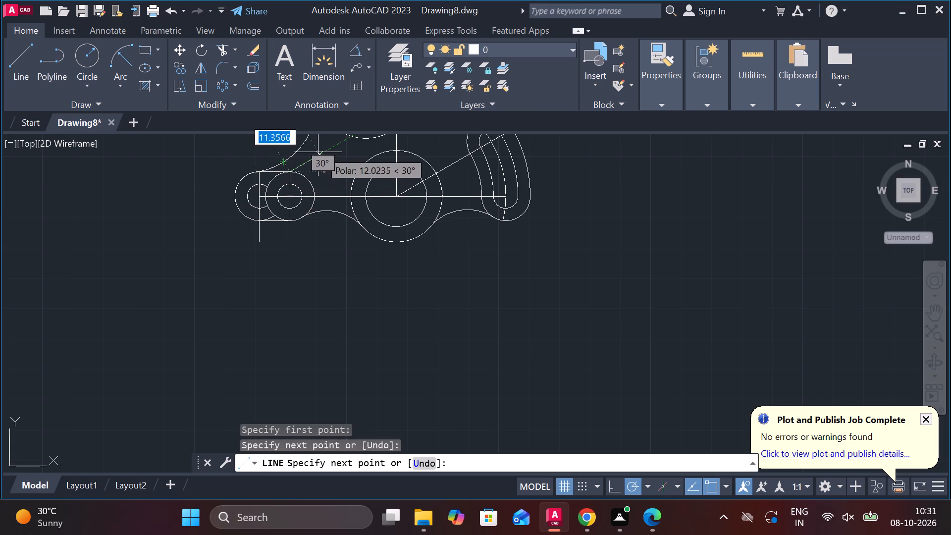
pyautogui.scroll(3, 317, 154)
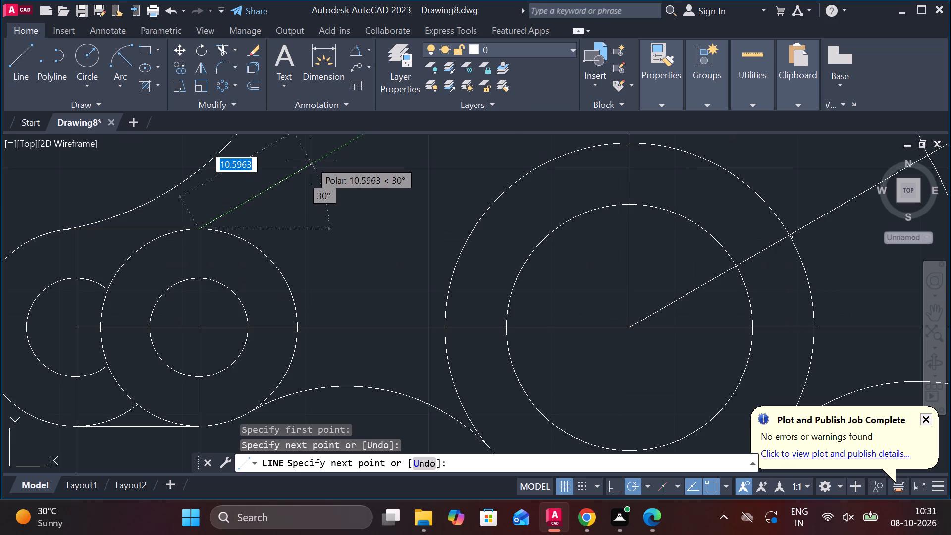
pyautogui.press('Escape')
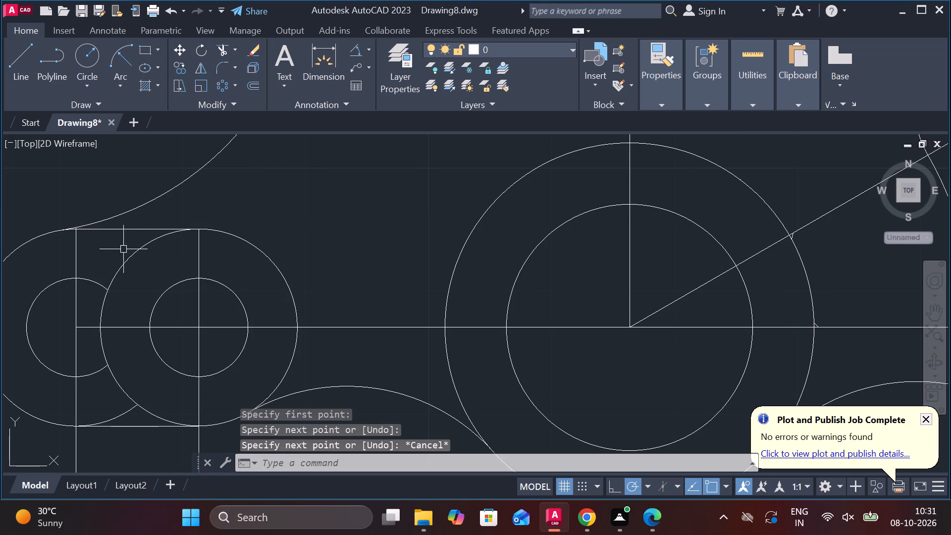
# Erase the upper tangent line joining the two outer circles at the negative X end.
pyautogui.click(124, 228)
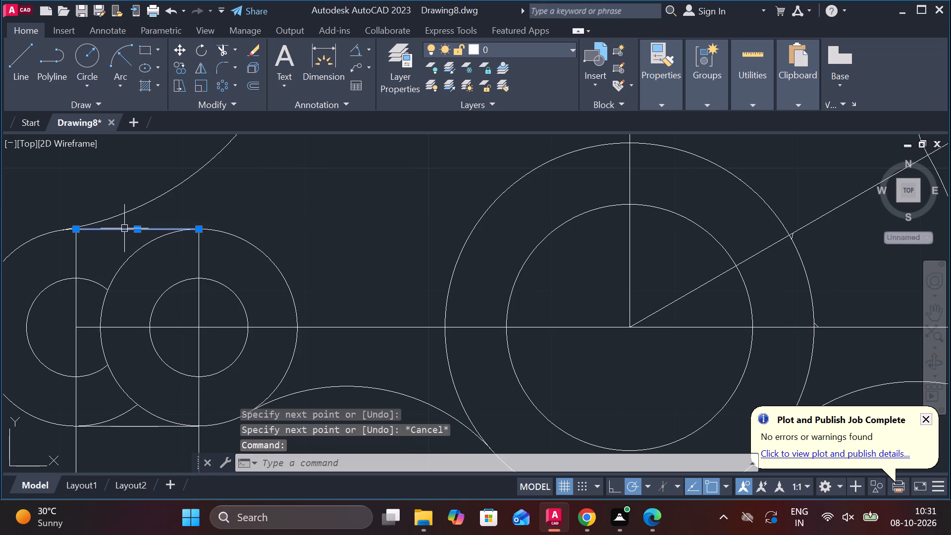
pyautogui.press('Delete')
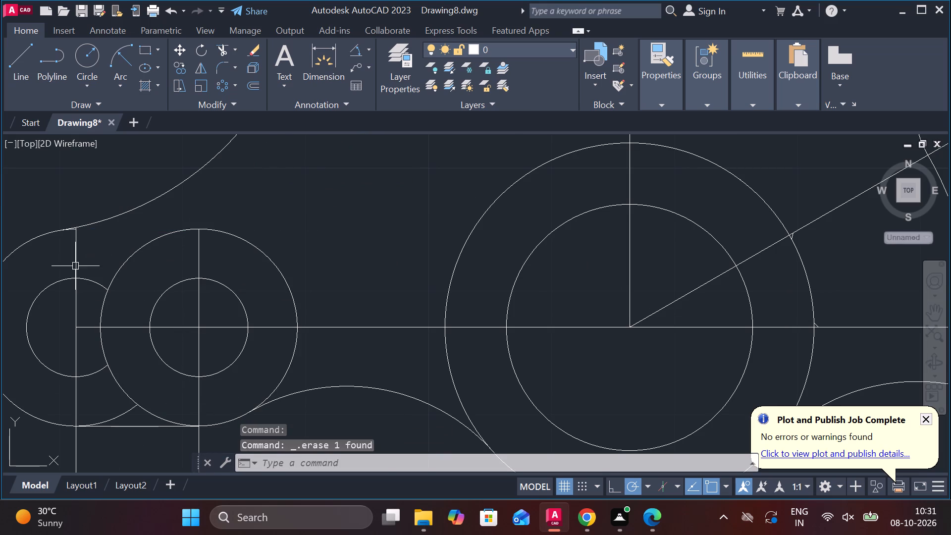
# Examine where the large tangent arc meets the outermost circle and its vertical line at the negative X end.
pyautogui.scroll(4, 73, 267)
pyautogui.scroll(-3, 73, 267)
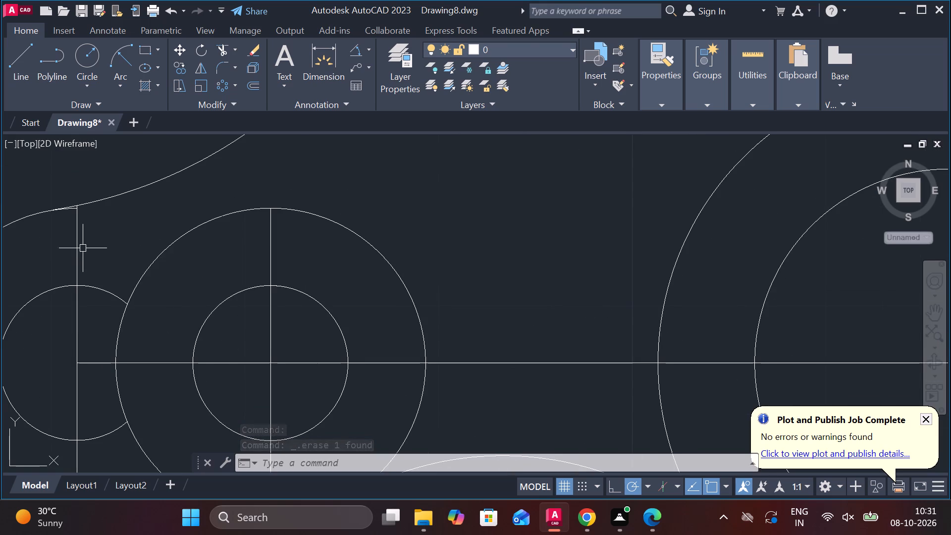
pyautogui.scroll(2, 78, 229)
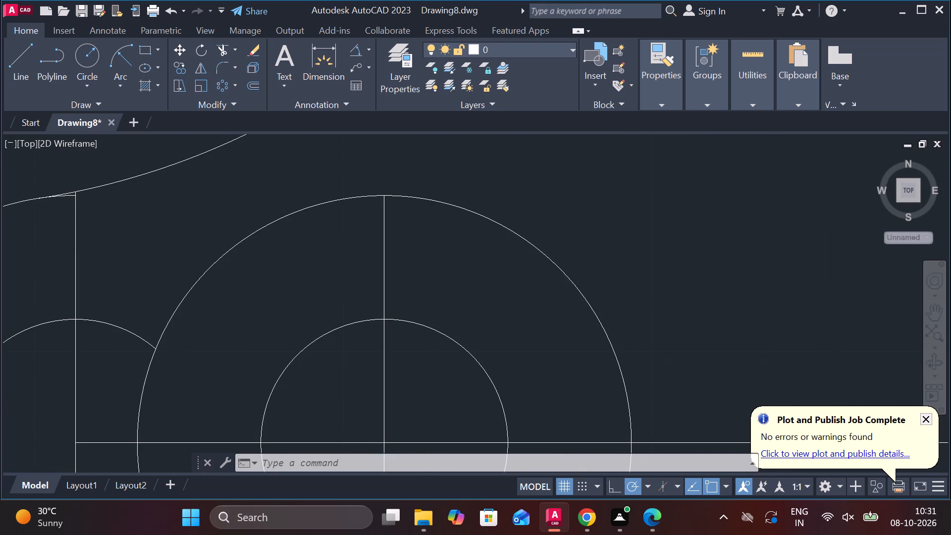
pyautogui.scroll(1, 78, 229)
pyautogui.scroll(-2, 78, 229)
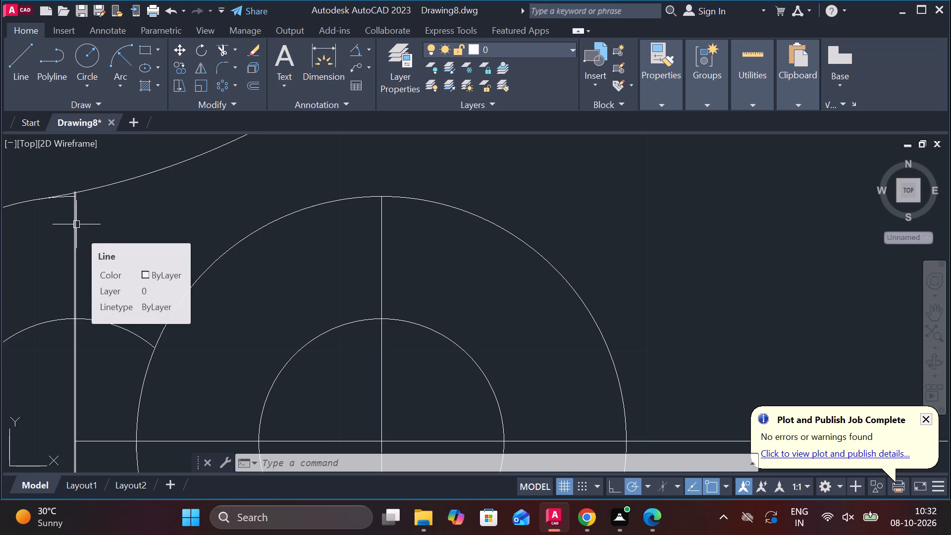
pyautogui.scroll(-2, 128, 297)
pyautogui.scroll(-1, 131, 338)
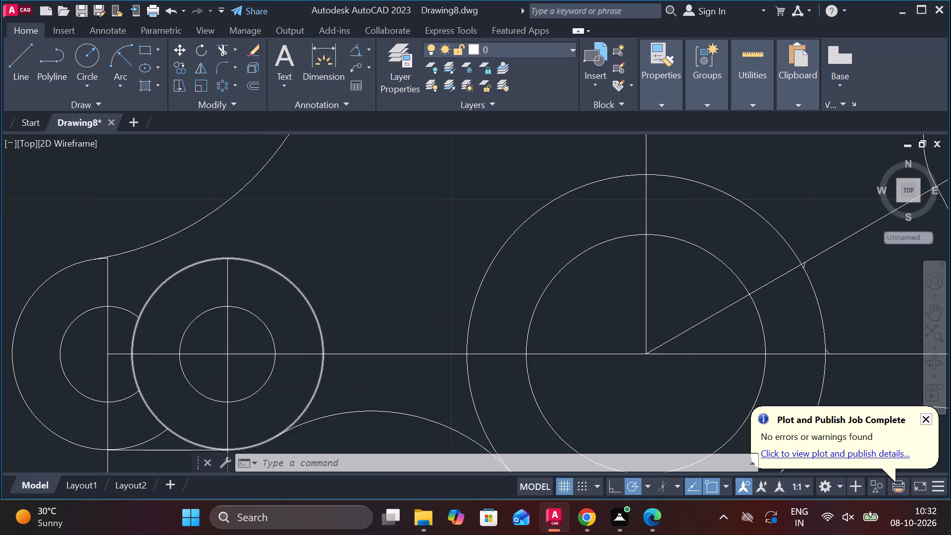
# Undo the recent erase, vertical lines, trims and both tangent lines joining the two outer circles at the negative X end.
pyautogui.hotkey('ctrl', 'z')
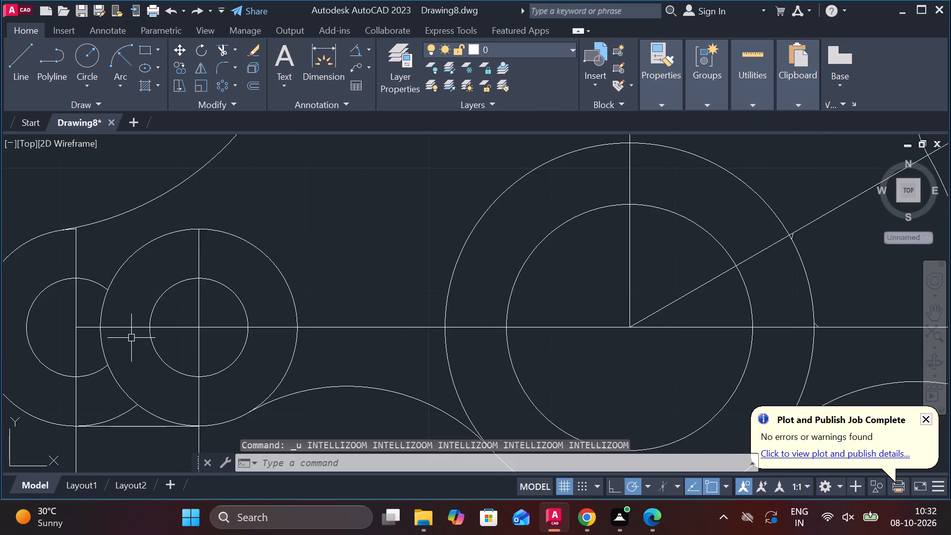
pyautogui.hotkey('ctrl', 'z')
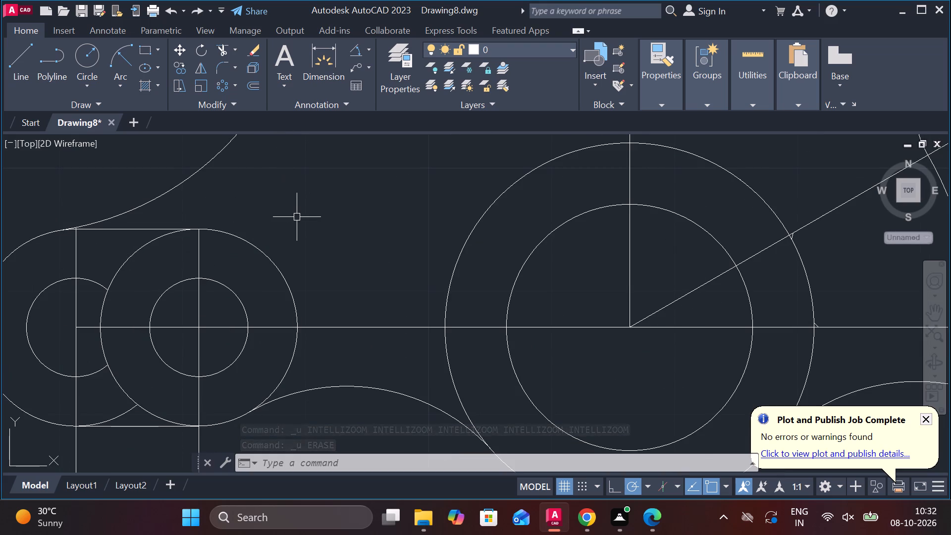
pyautogui.hotkey('ctrl', 'z')
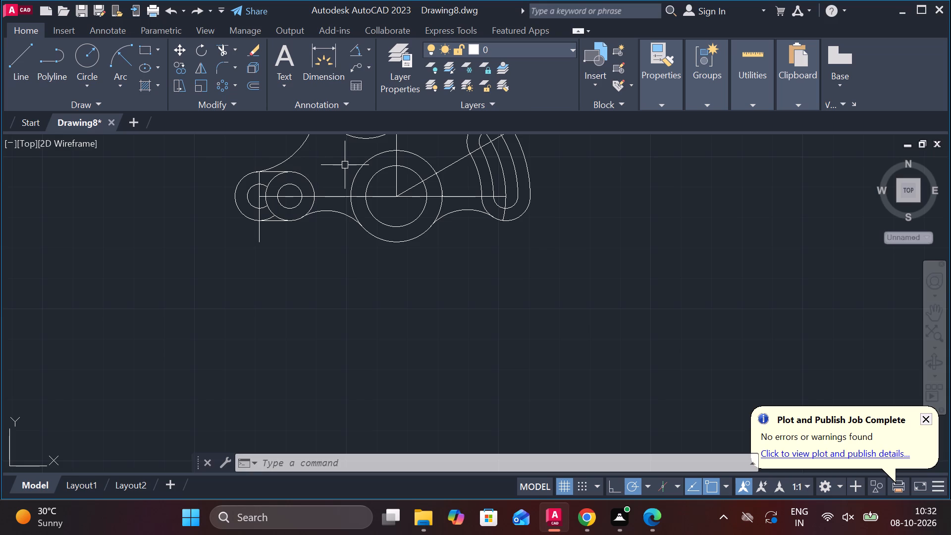
pyautogui.hotkey('ctrl', 'z')
pyautogui.hotkey('ctrl', 'z')
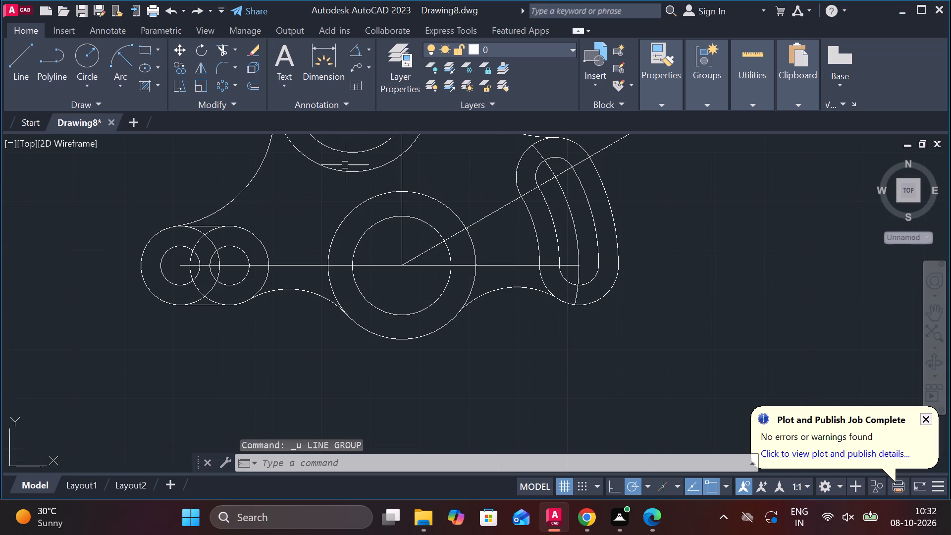
pyautogui.hotkey('ctrl', 'z')
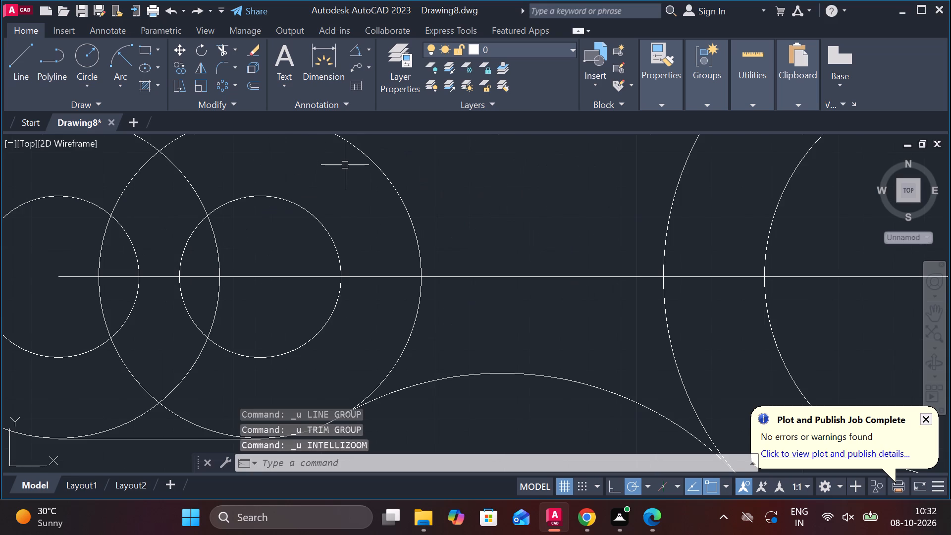
pyautogui.scroll(-4, 364, 236)
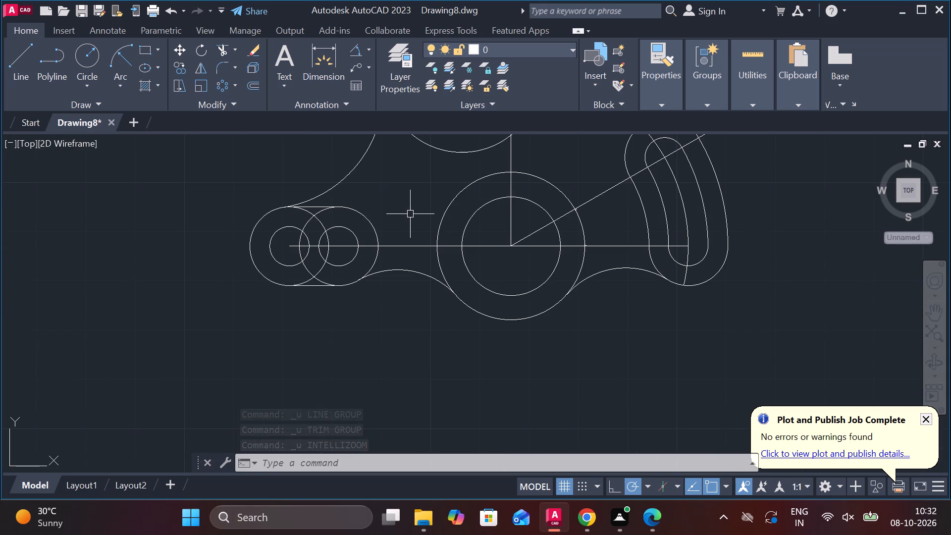
pyautogui.hotkey('ctrl', 'z')
pyautogui.hotkey('ctrl', 'z')
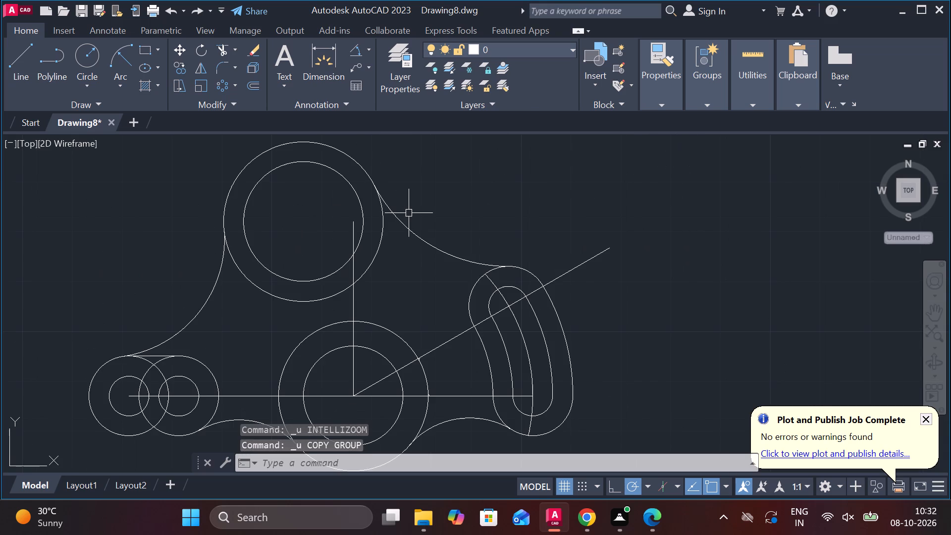
pyautogui.hotkey('ctrl', 'z')
pyautogui.hotkey('ctrl', 'z')
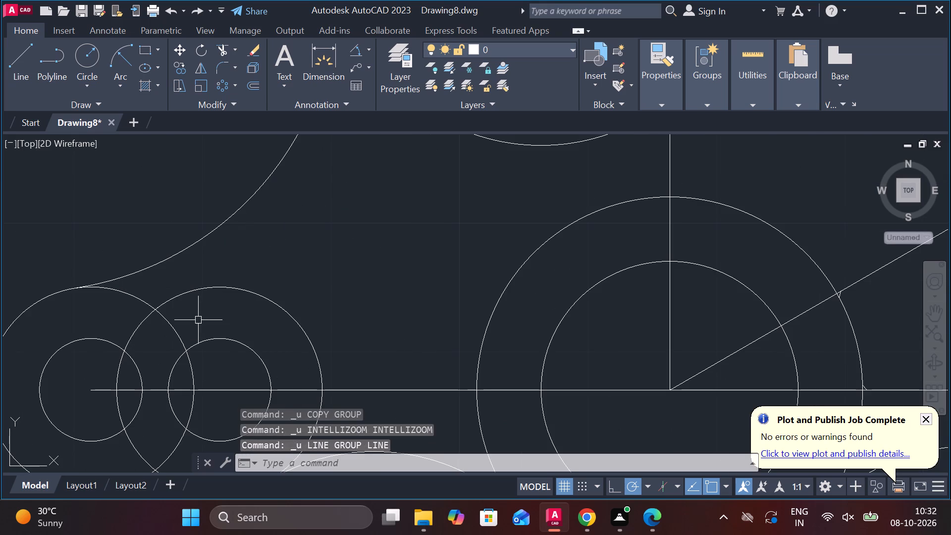
pyautogui.scroll(-2, 199, 320)
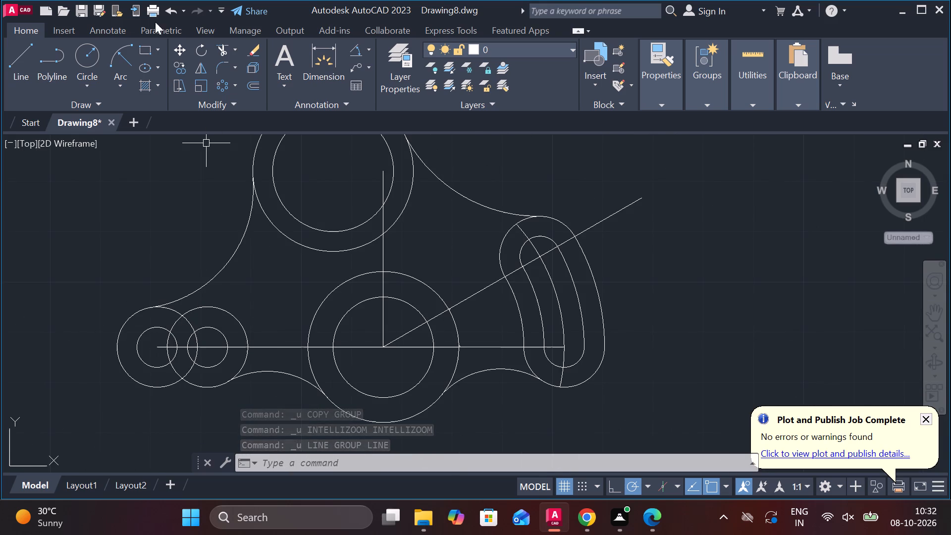
# Draw a vertical line through the centre of each circle pair at the negative X end, from below to above the outer circles.
pyautogui.moveTo(12, 46); pyautogui.dragTo(7, 53)
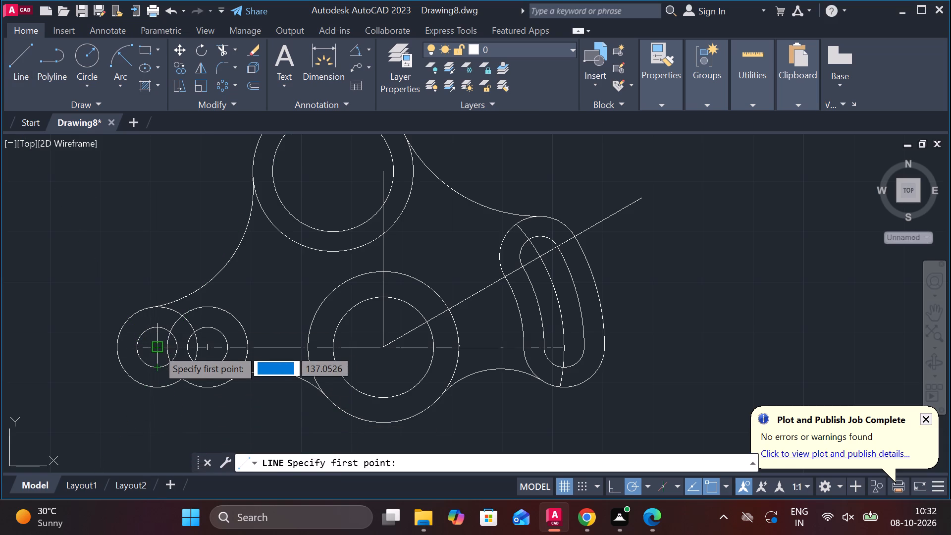
pyautogui.click(157, 427)
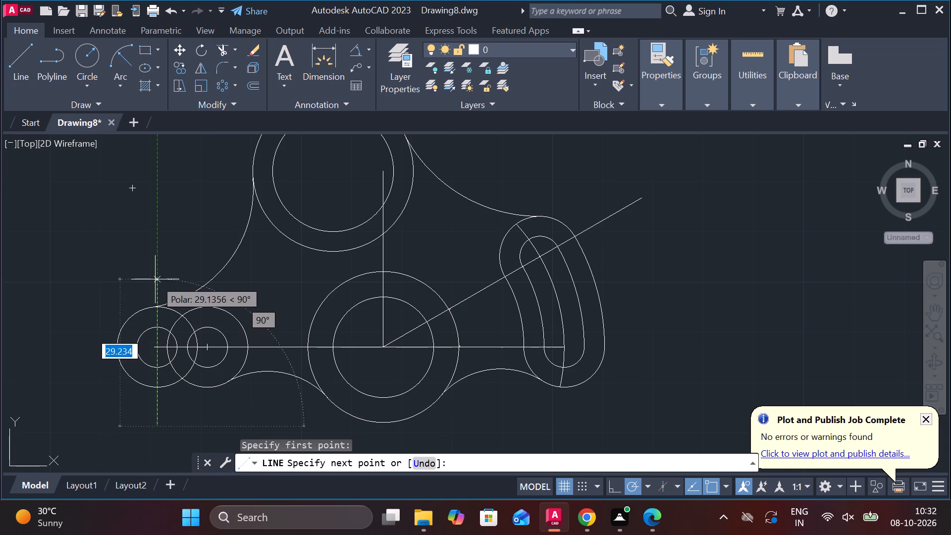
pyautogui.click(156, 271)
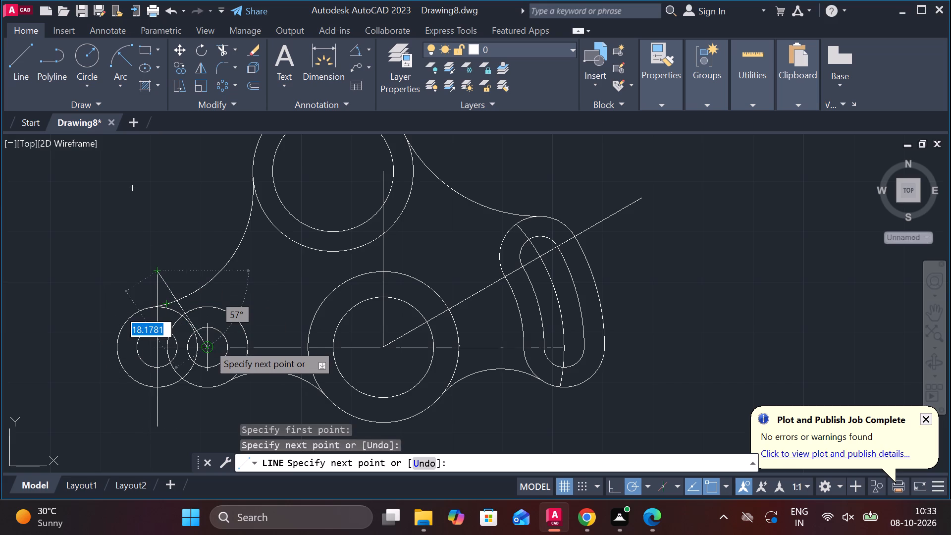
pyautogui.press('Escape')
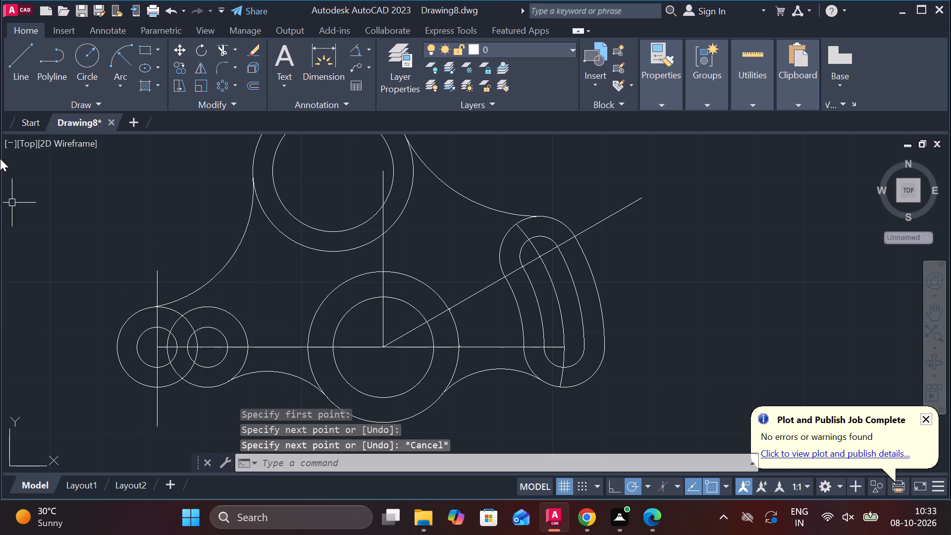
pyautogui.click(25, 58)
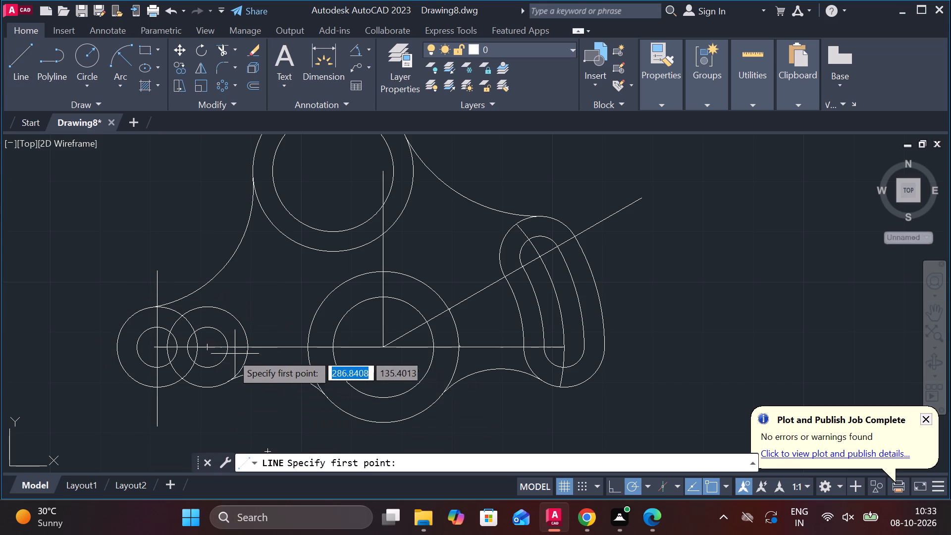
pyautogui.click(207, 421)
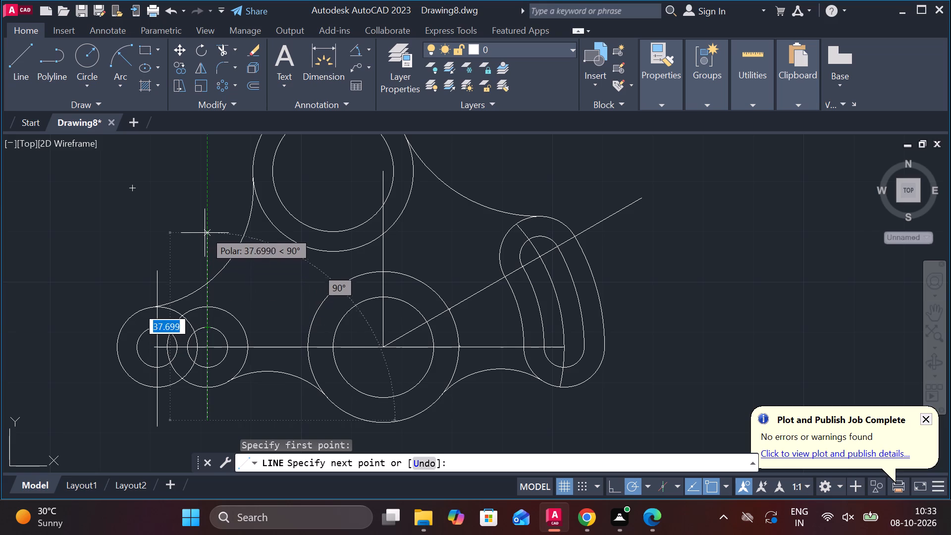
pyautogui.click(205, 255)
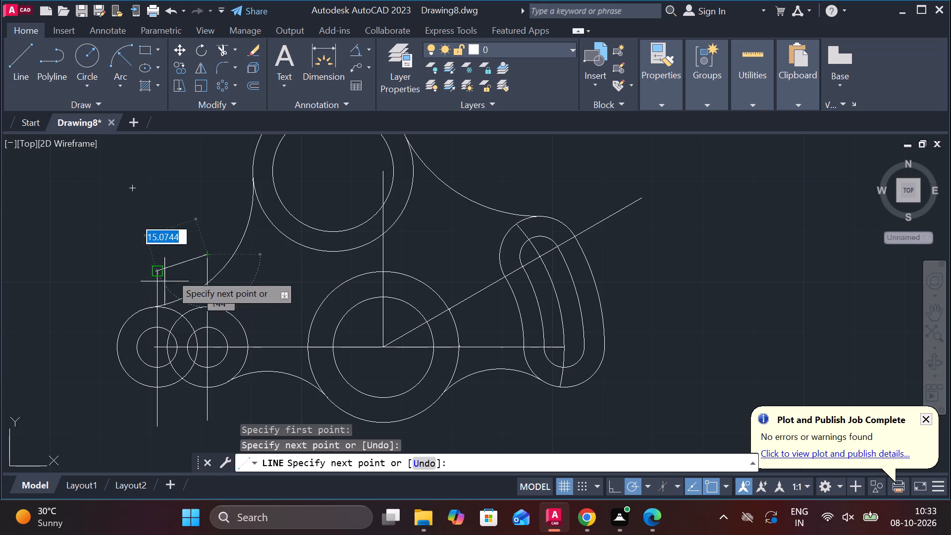
pyautogui.press('Escape')
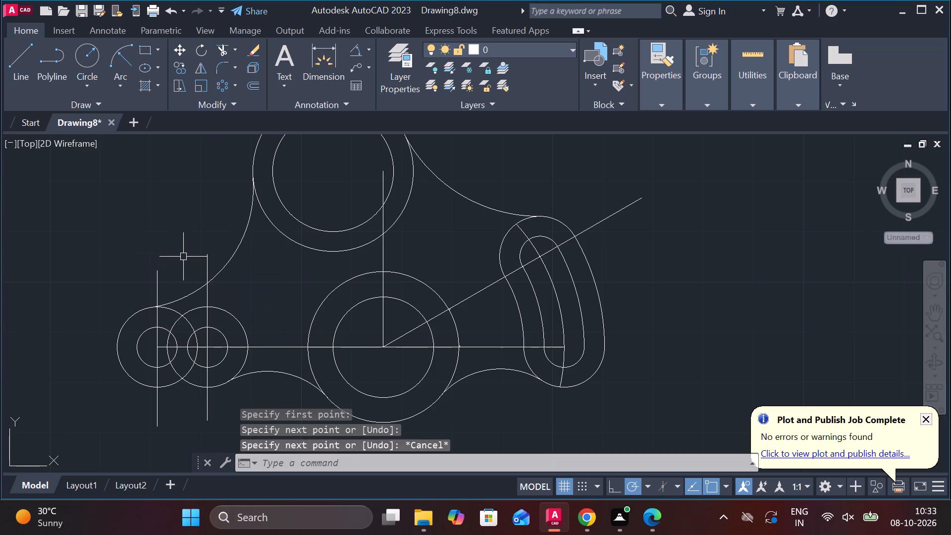
# Examine the circle pairs at the negative X end and where the large tangent arc meets the outermost circle and its vertical line.
pyautogui.scroll(5, 133, 356)
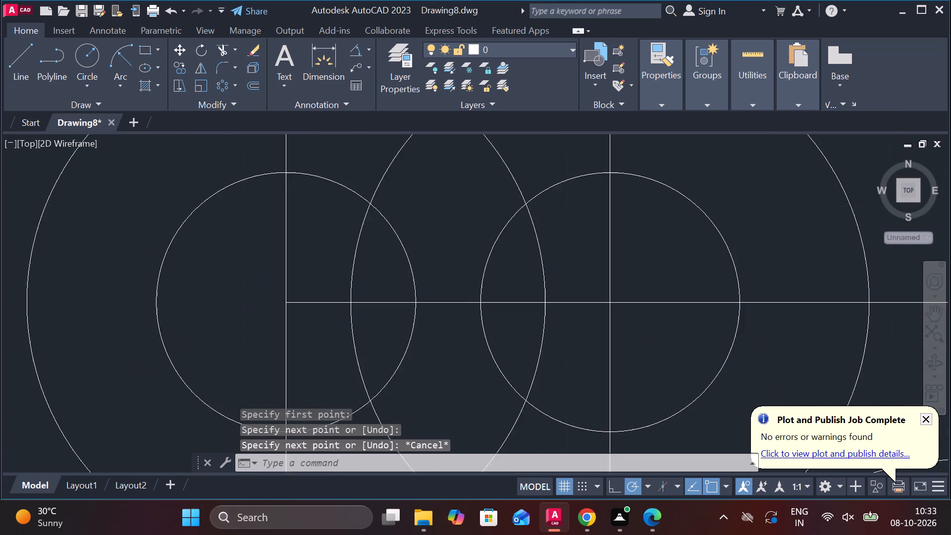
pyautogui.scroll(-4, 375, 154)
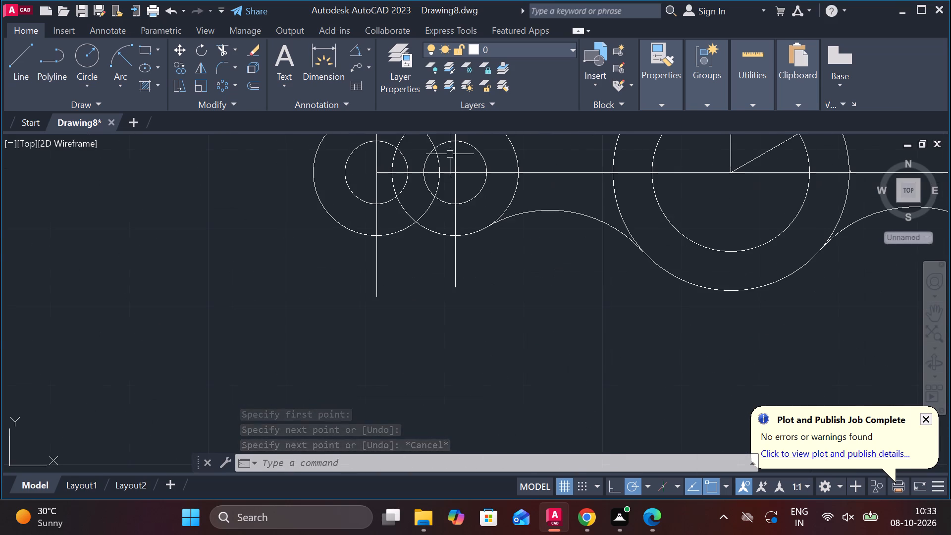
pyautogui.scroll(3, 586, 164)
pyautogui.scroll(-3, 586, 165)
pyautogui.scroll(1, 485, 137)
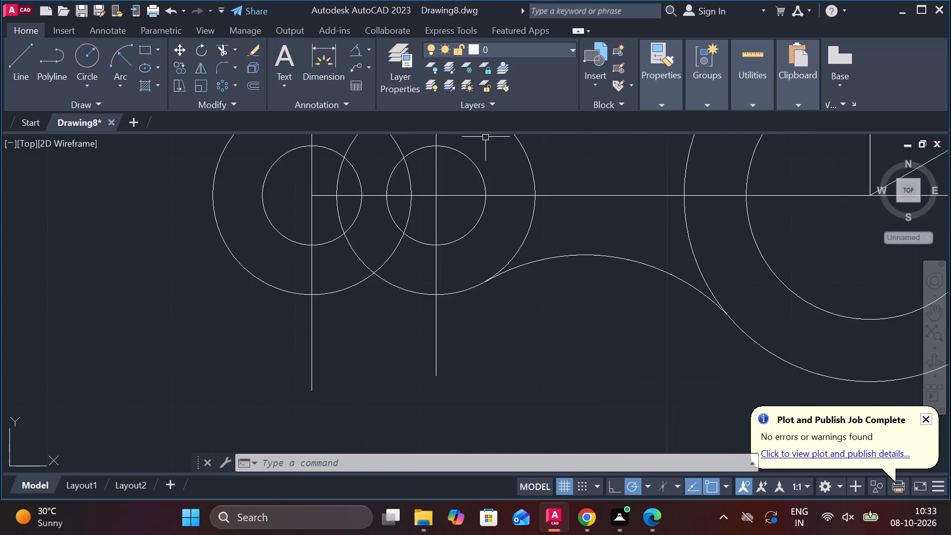
pyautogui.scroll(1, 485, 137)
pyautogui.scroll(-2, 485, 137)
pyautogui.scroll(1, 204, 382)
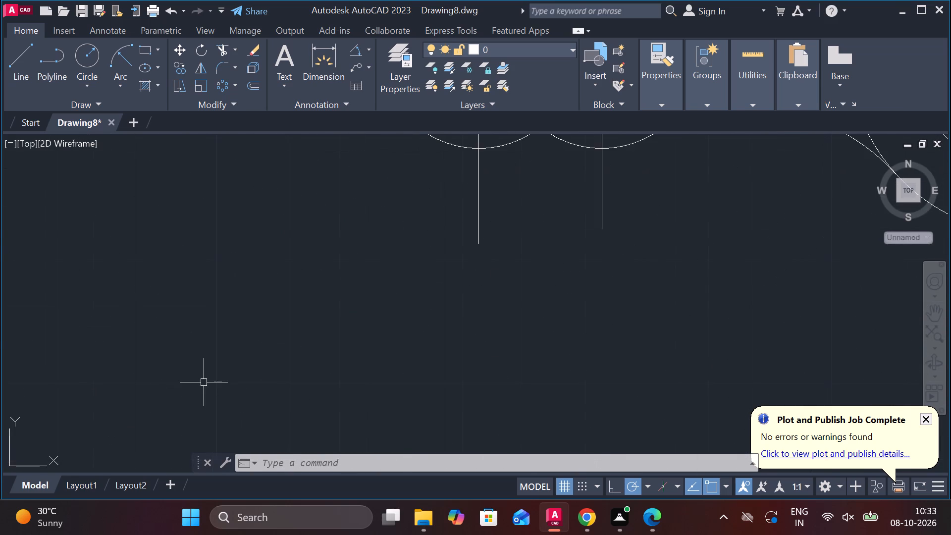
pyautogui.scroll(-2, 204, 382)
pyautogui.scroll(2, 328, 200)
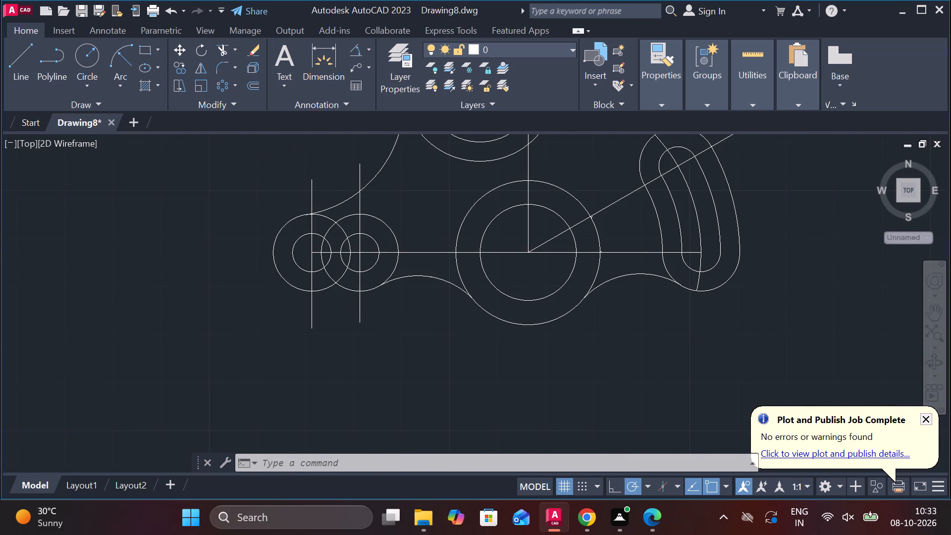
pyautogui.scroll(2, 328, 200)
pyautogui.scroll(1, 205, 288)
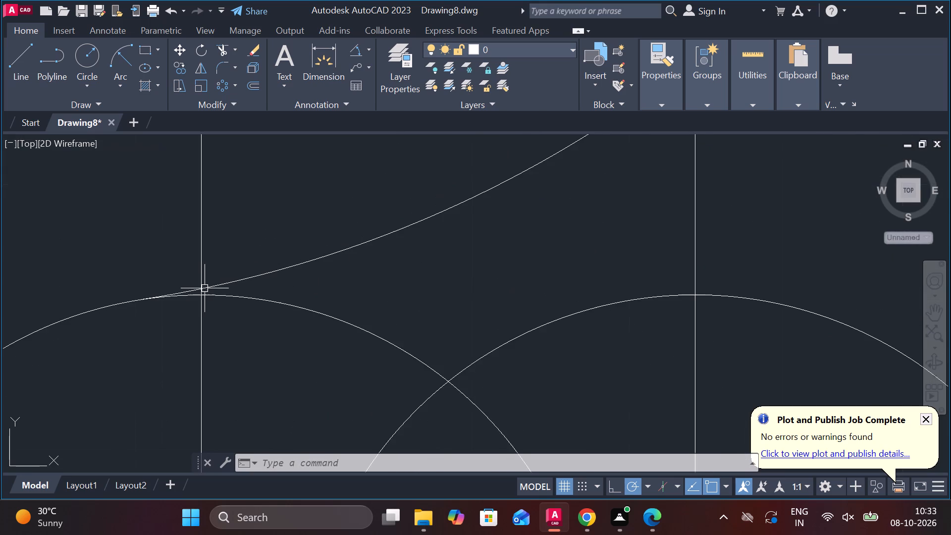
pyautogui.scroll(2, 205, 288)
pyautogui.scroll(-3, 205, 286)
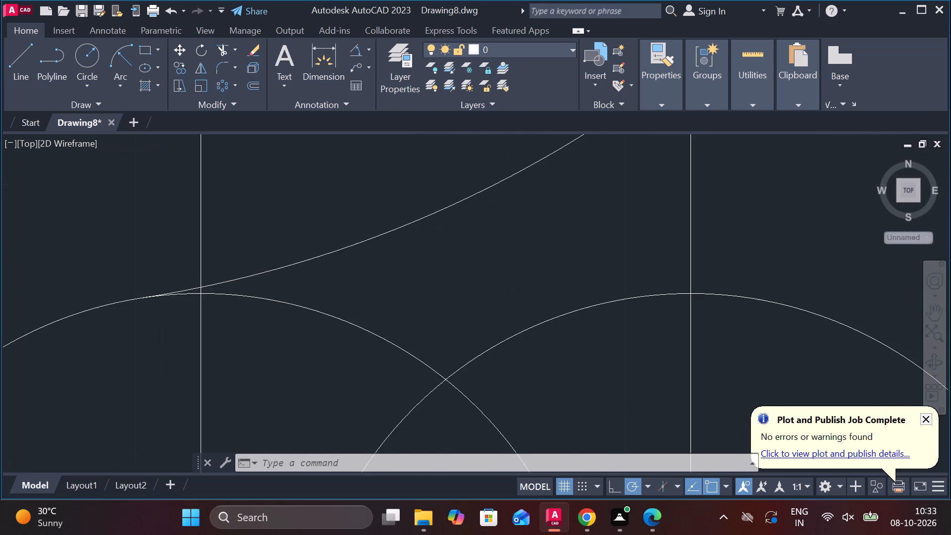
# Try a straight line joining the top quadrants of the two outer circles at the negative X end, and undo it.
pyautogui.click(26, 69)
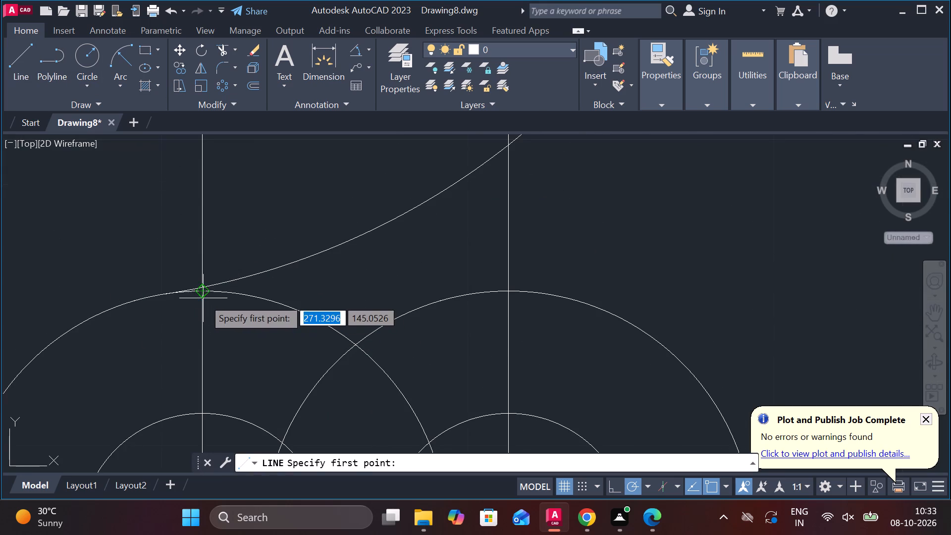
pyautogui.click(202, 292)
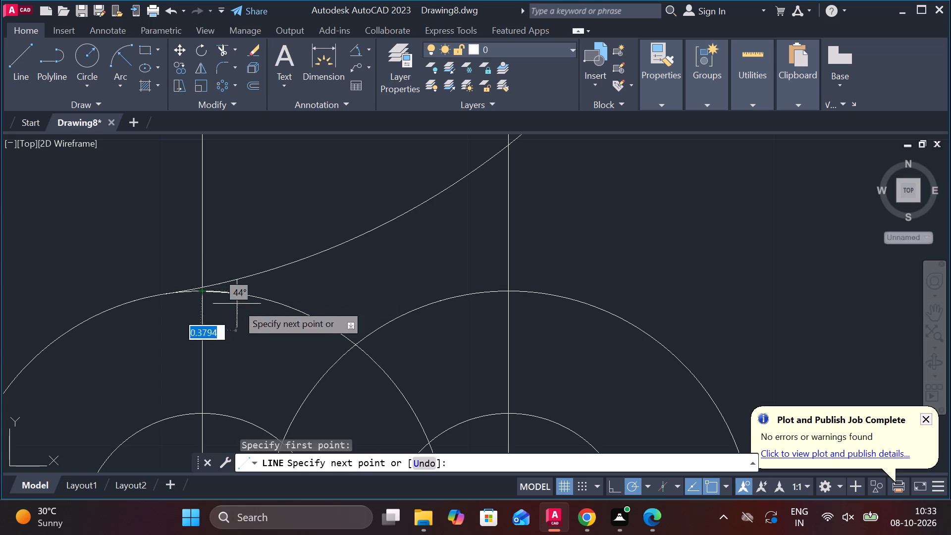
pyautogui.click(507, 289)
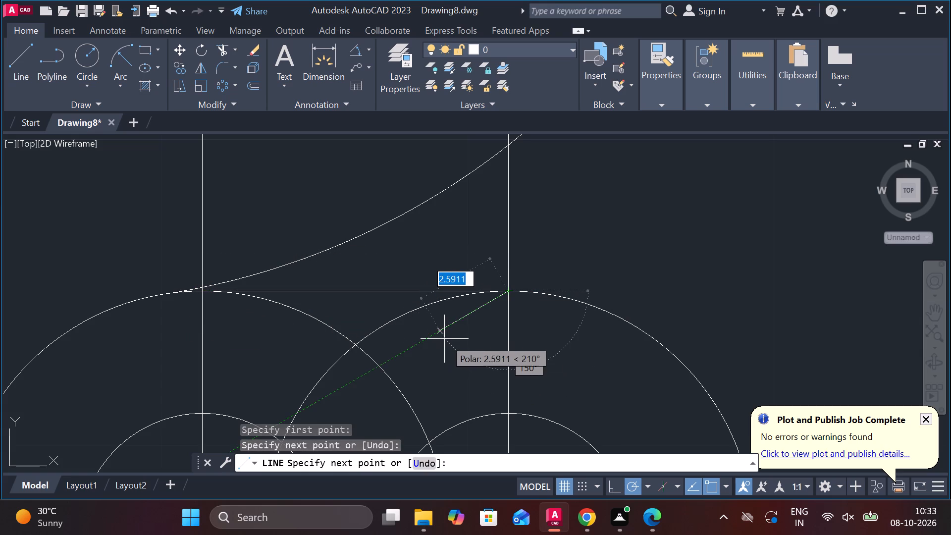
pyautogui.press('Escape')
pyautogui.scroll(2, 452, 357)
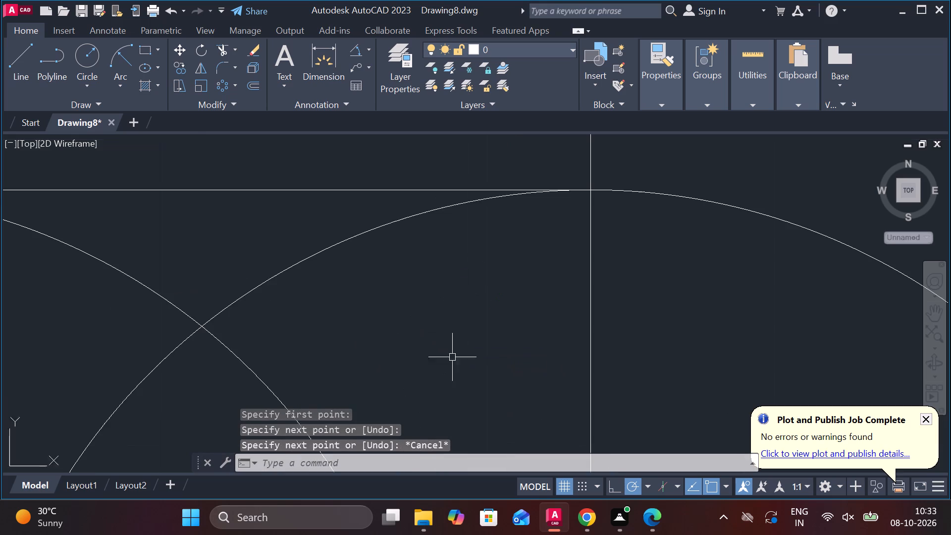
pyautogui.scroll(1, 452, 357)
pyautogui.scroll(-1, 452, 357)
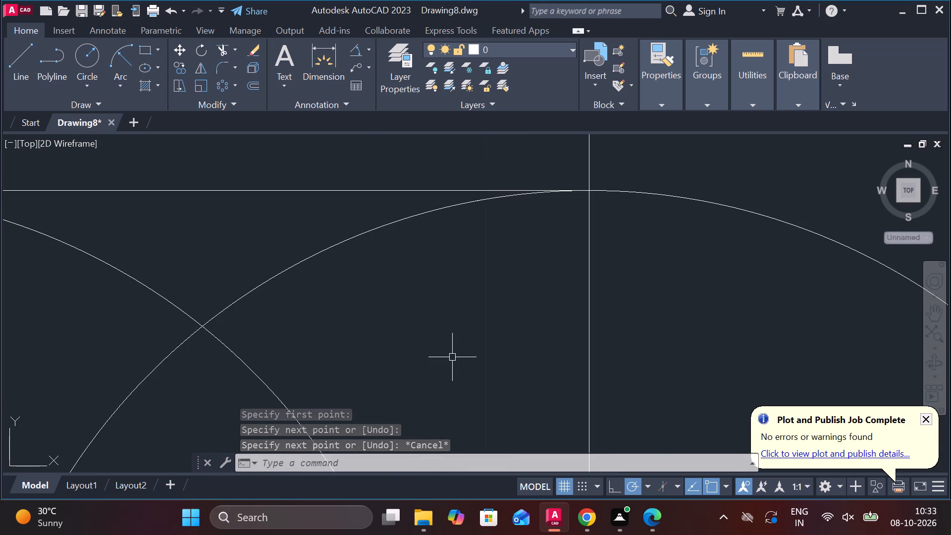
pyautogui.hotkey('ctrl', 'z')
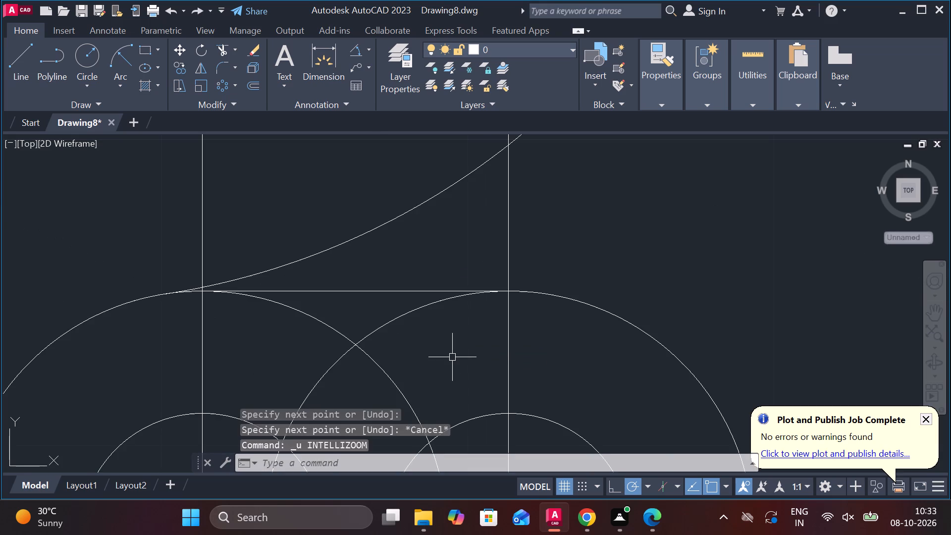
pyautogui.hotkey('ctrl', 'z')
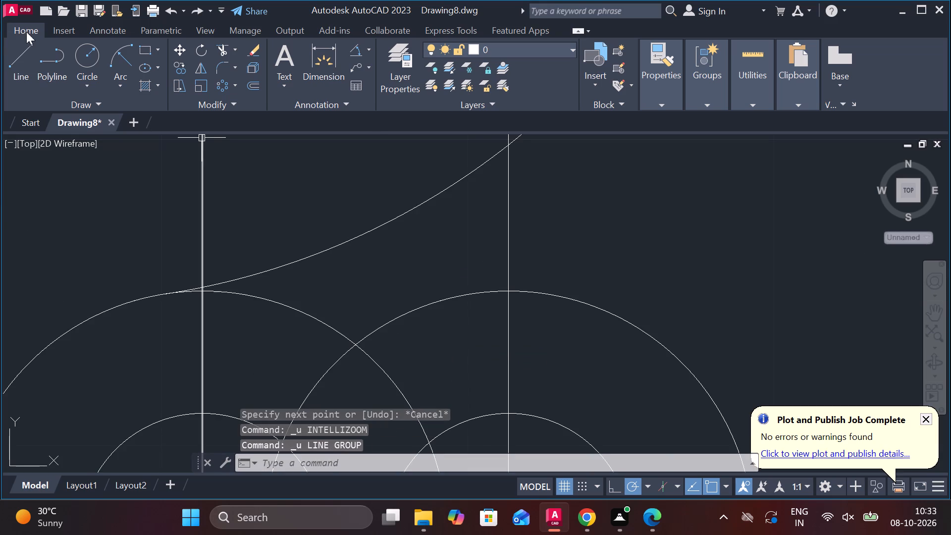
# Draw a straight line about 10 units long joining the top quadrants of the two outer circles at the negative X end.
pyautogui.click(16, 71)
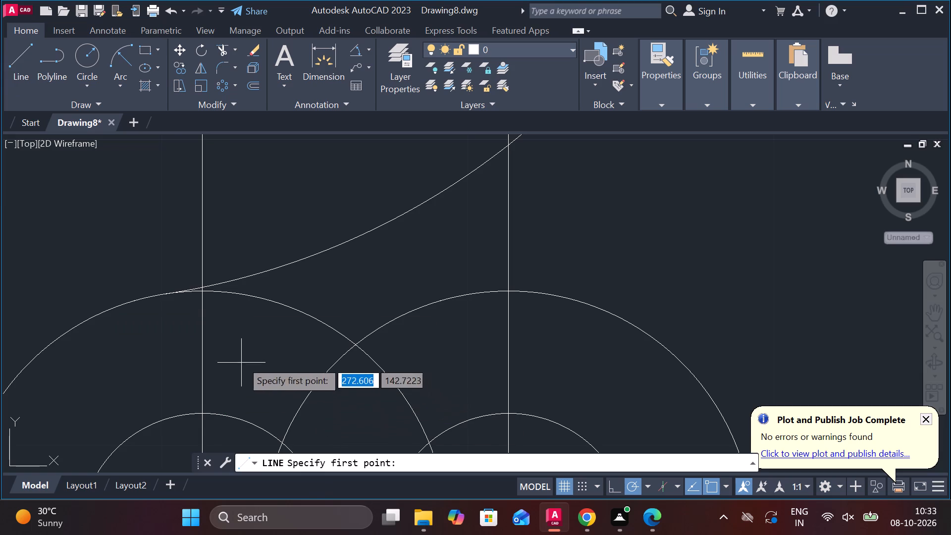
pyautogui.scroll(3, 204, 288)
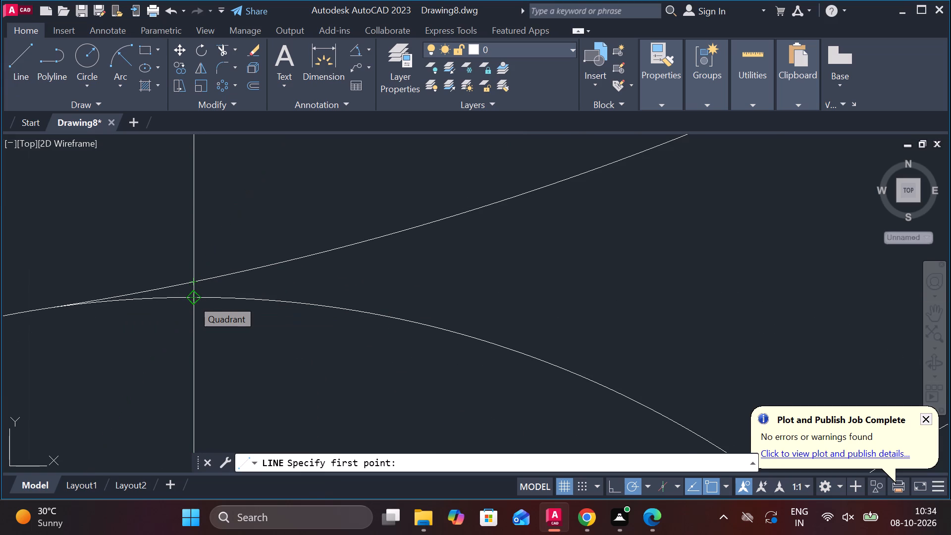
pyautogui.click(192, 299)
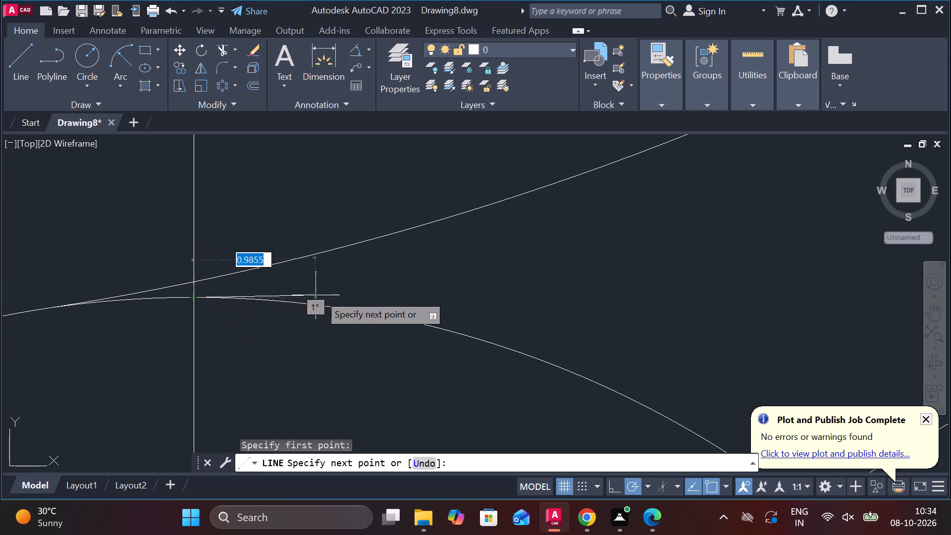
pyautogui.scroll(3, 750, 327)
pyautogui.scroll(-5, 750, 327)
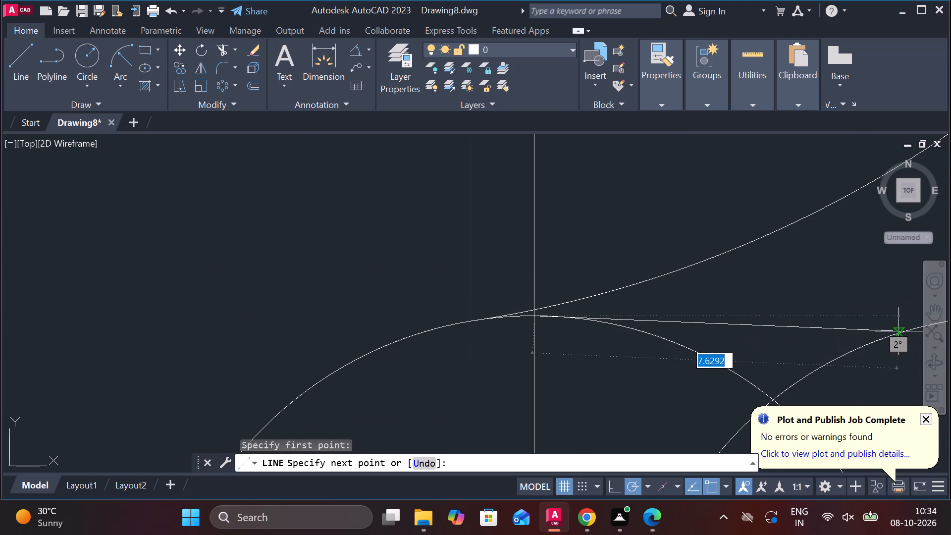
pyautogui.scroll(1, 894, 331)
pyautogui.scroll(-2, 894, 331)
pyautogui.scroll(3, 894, 331)
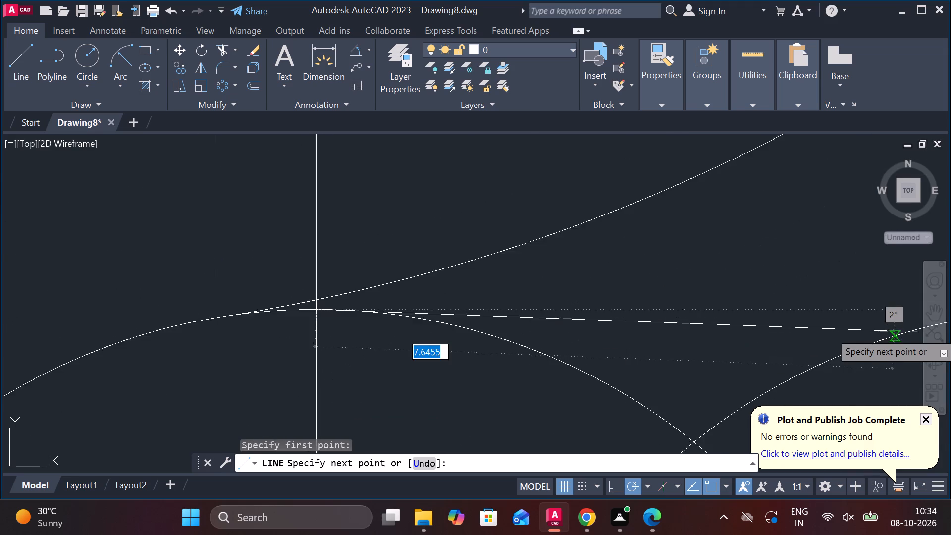
pyautogui.scroll(1, 892, 389)
pyautogui.scroll(-3, 892, 389)
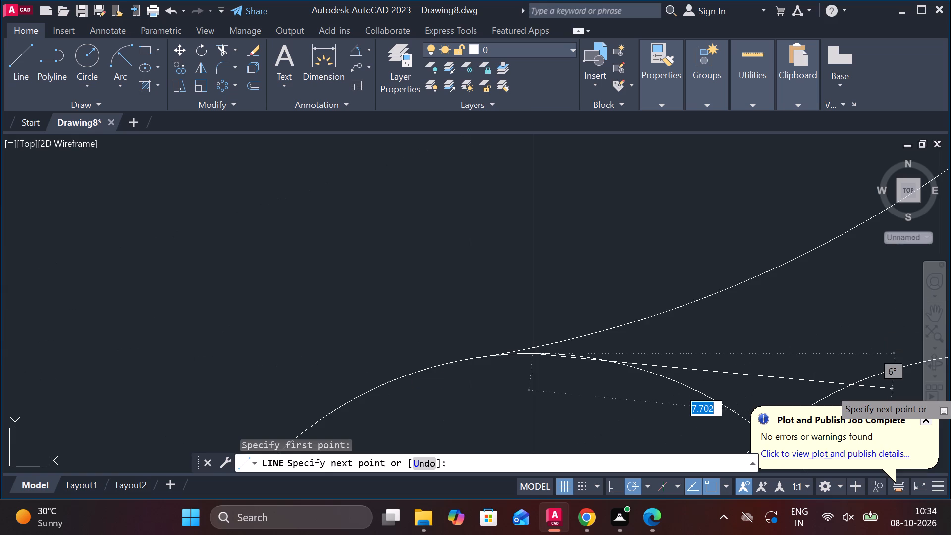
pyautogui.scroll(-2, 931, 332)
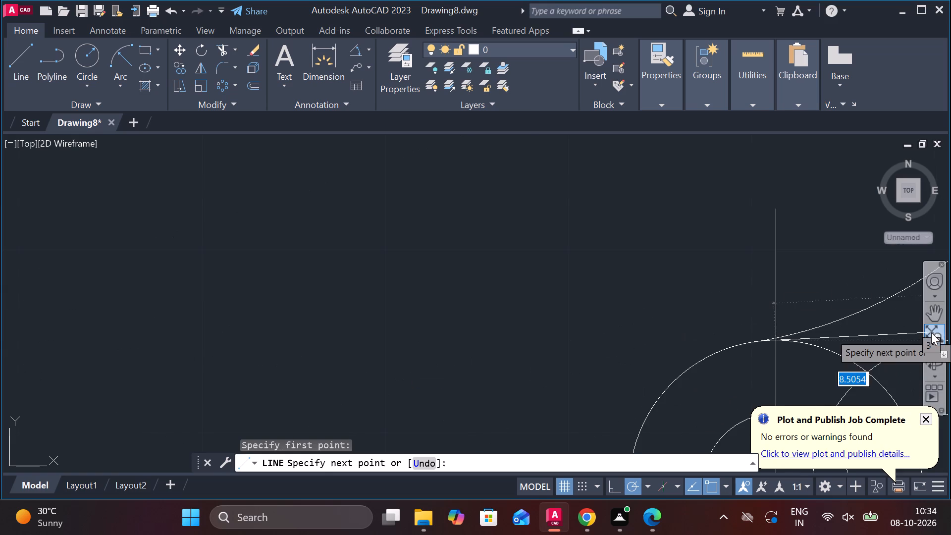
pyautogui.scroll(2, 216, 337)
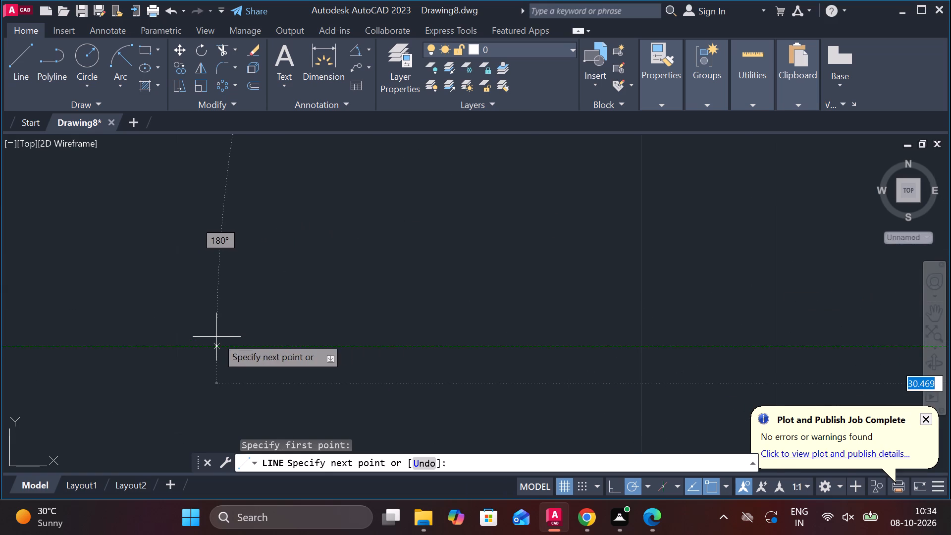
pyautogui.scroll(-4, 216, 337)
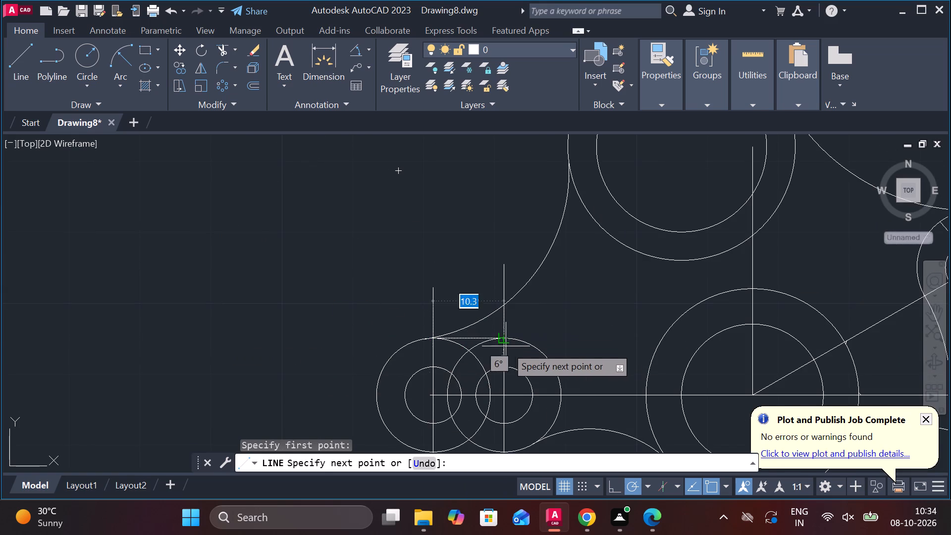
pyautogui.scroll(-2, 506, 346)
pyautogui.scroll(7, 506, 346)
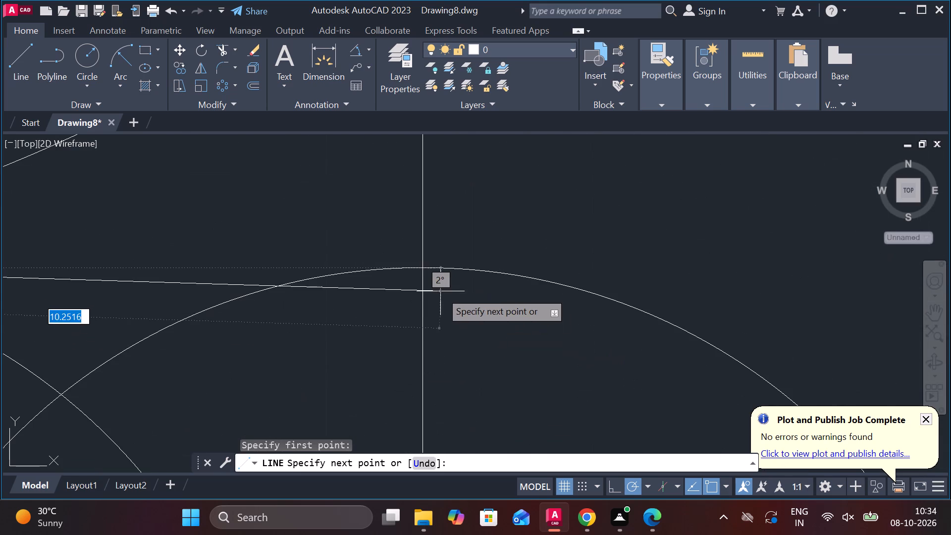
pyautogui.click(424, 267)
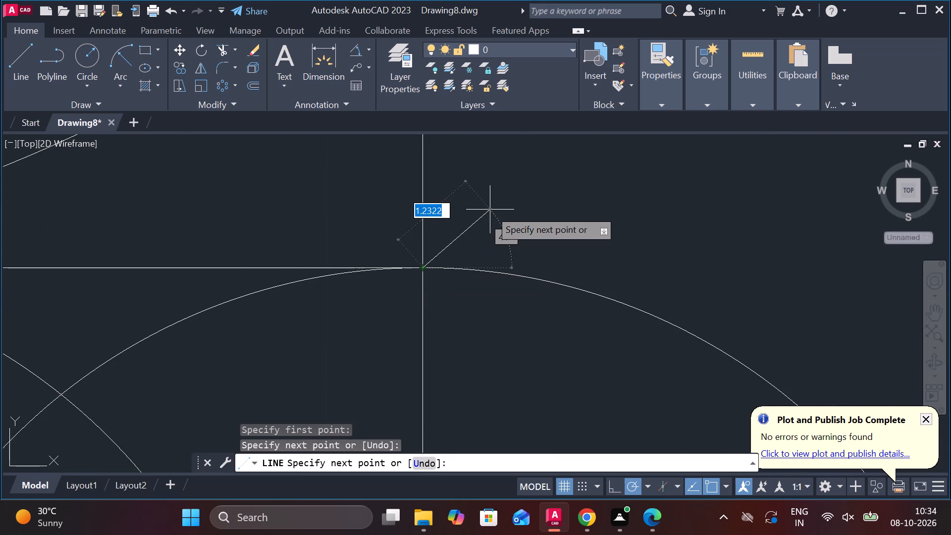
pyautogui.press('Escape')
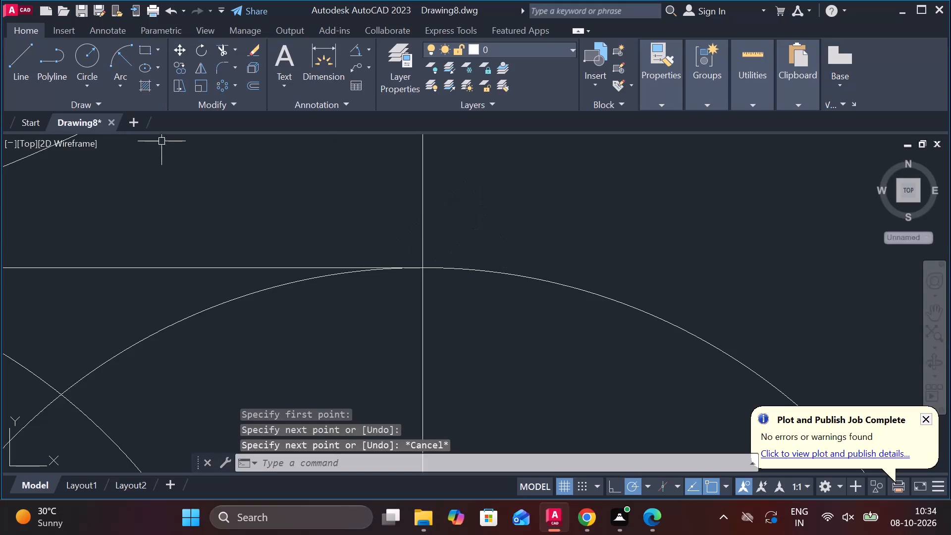
# Draw a 10-unit horizontal line joining the bottom quadrants of the two outer circles at the negative X end.
pyautogui.scroll(-4, 127, 209)
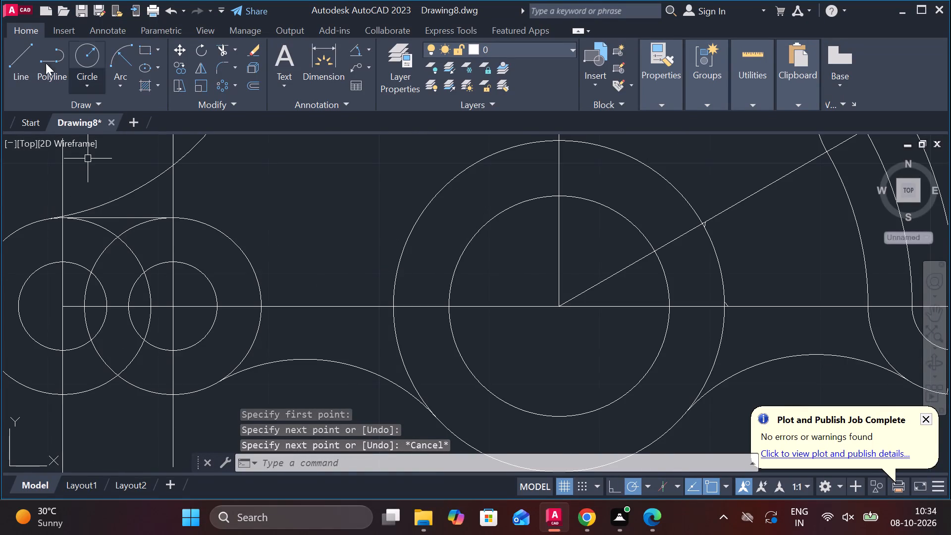
pyautogui.click(20, 64)
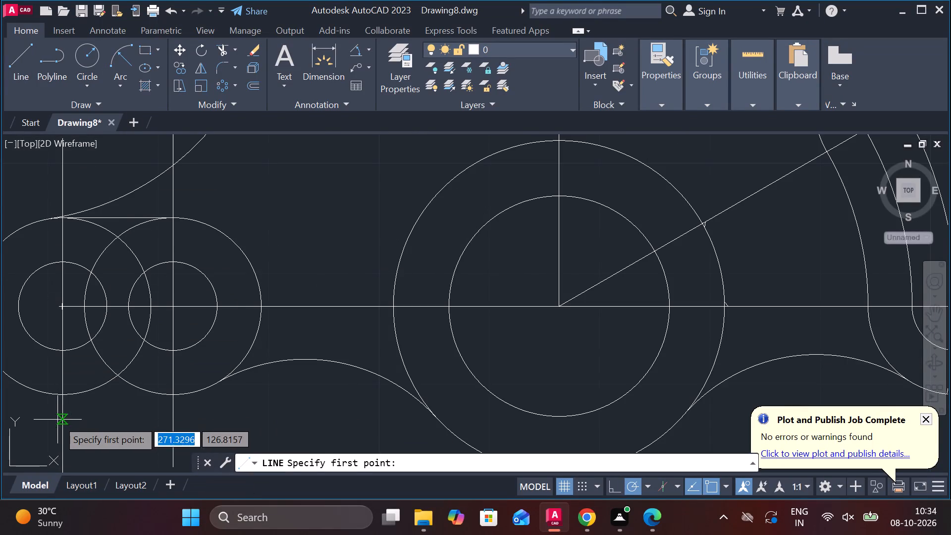
pyautogui.scroll(4, 68, 404)
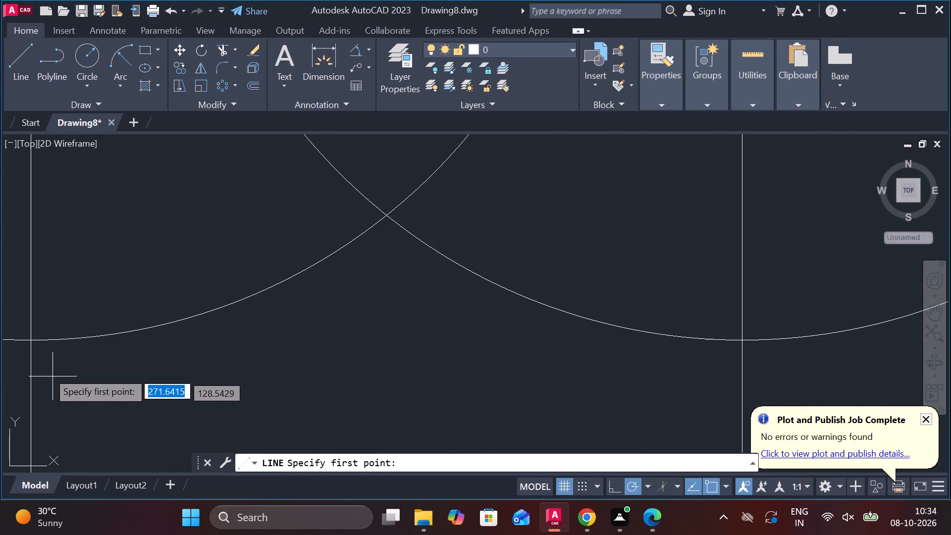
pyautogui.click(28, 340)
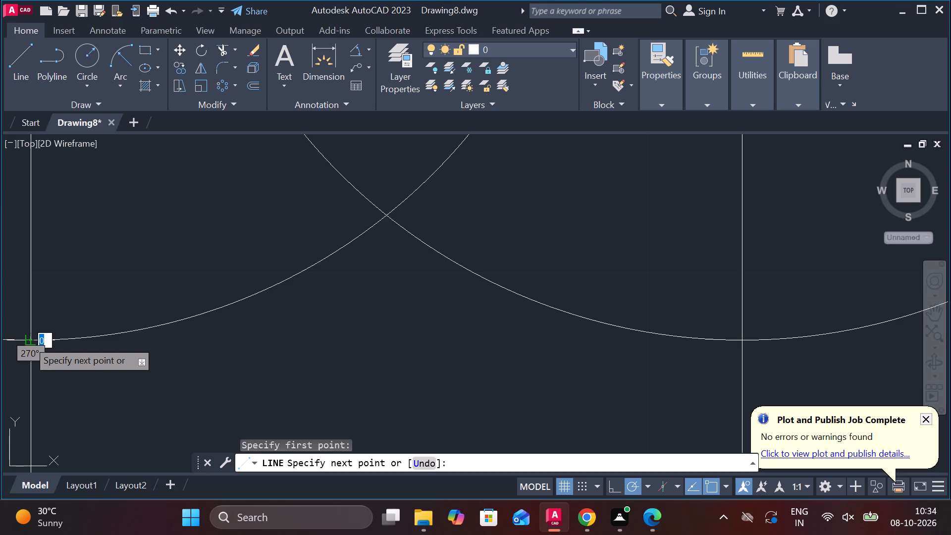
pyautogui.click(741, 339)
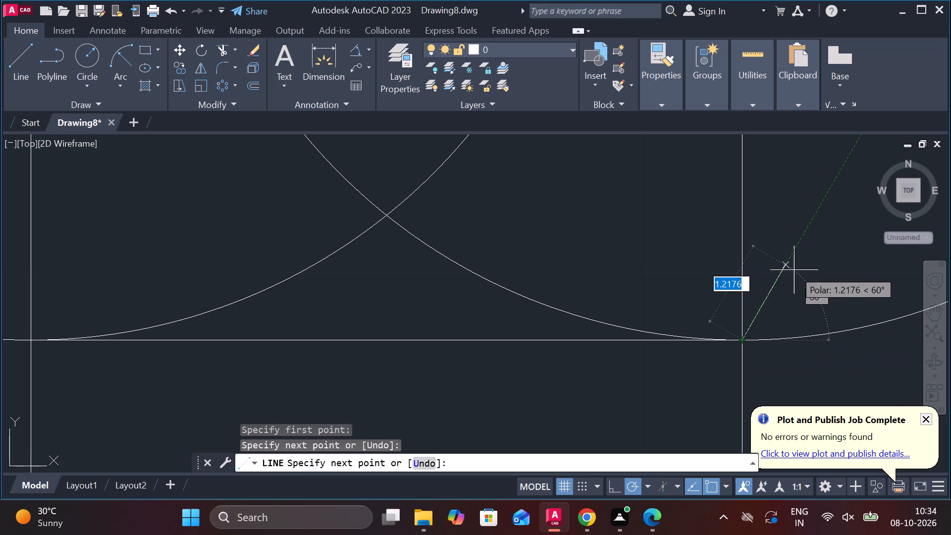
pyautogui.press('Escape')
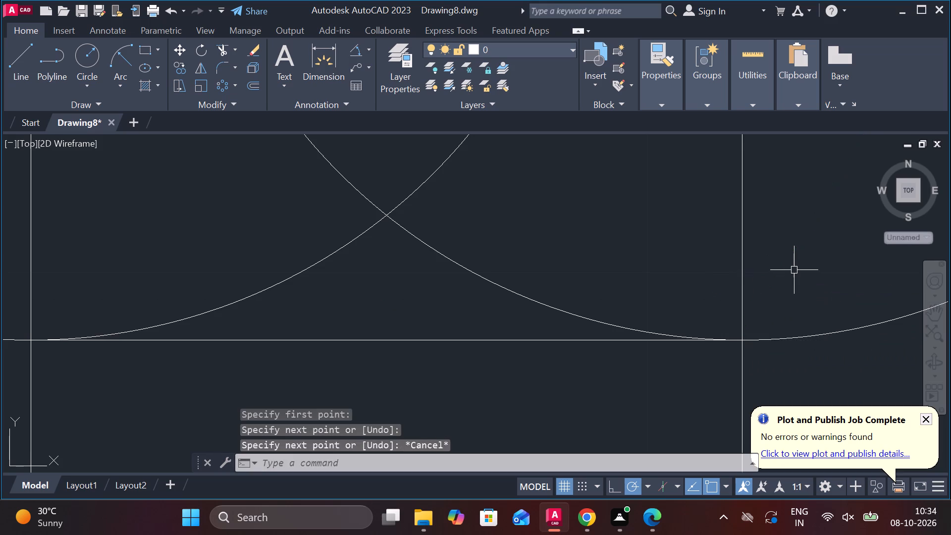
# Trim the overlapping inner arcs of the two outer circles at the negative X end, leaving a rounded slot-shaped outline.
pyautogui.scroll(-1, 605, 305)
pyautogui.scroll(4, 605, 305)
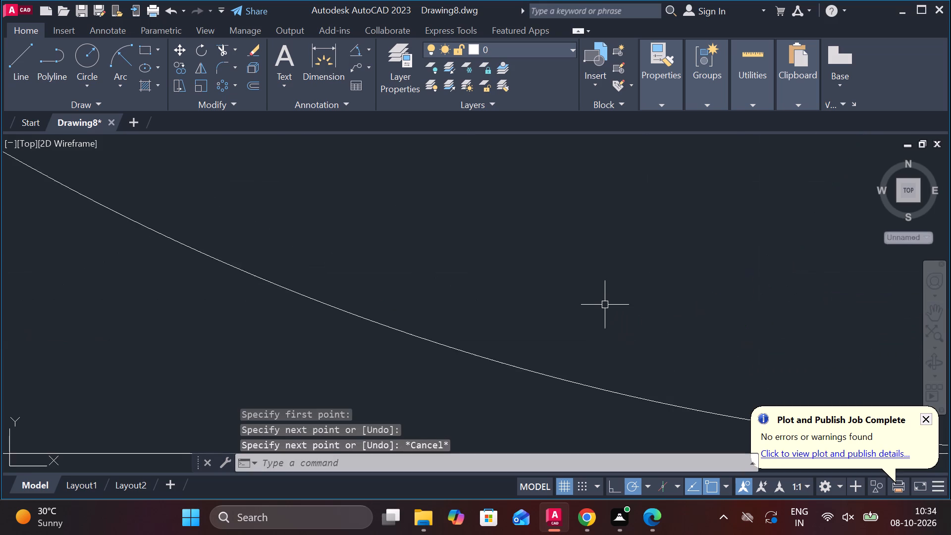
pyautogui.scroll(-7, 605, 305)
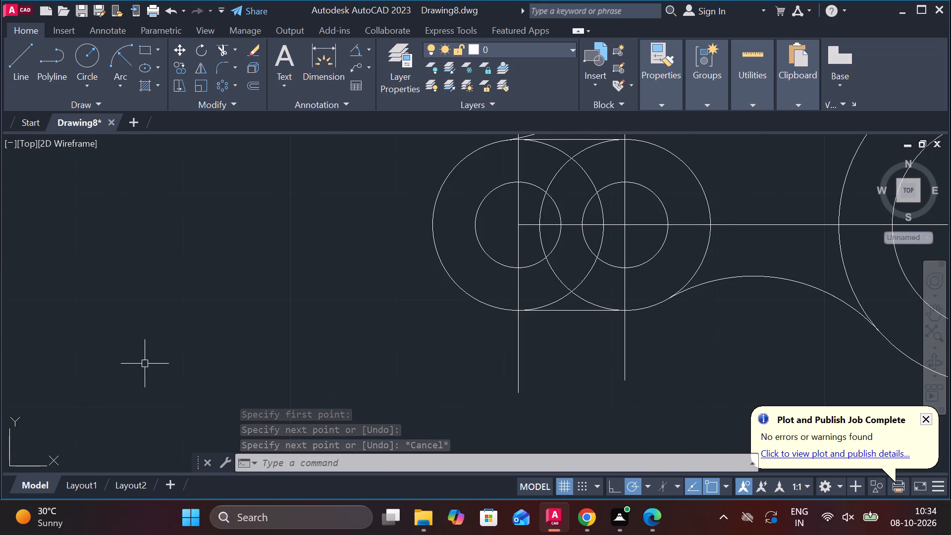
pyautogui.scroll(2, 145, 364)
pyautogui.scroll(-5, 145, 364)
pyautogui.scroll(2, 145, 364)
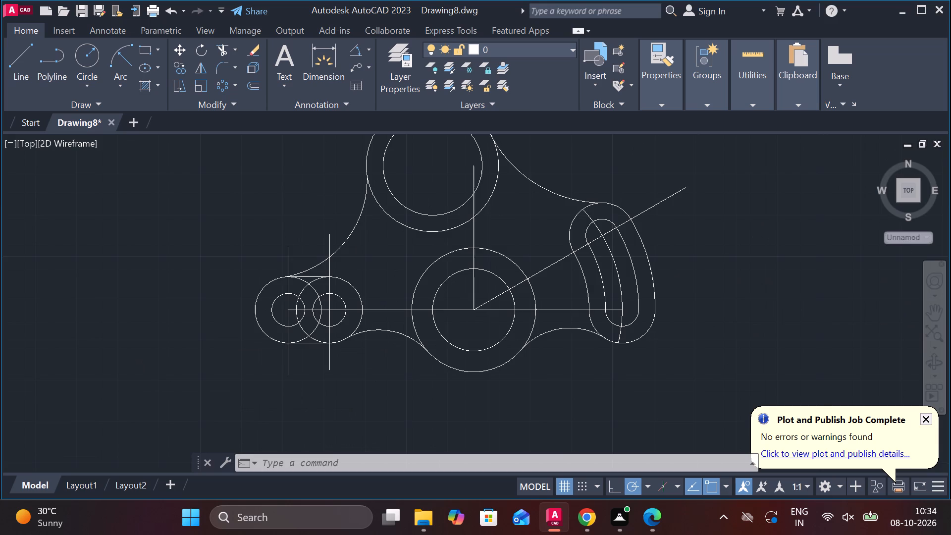
pyautogui.scroll(-2, 145, 364)
pyautogui.scroll(1, 145, 364)
pyautogui.scroll(-1, 145, 364)
pyautogui.scroll(2, 278, 343)
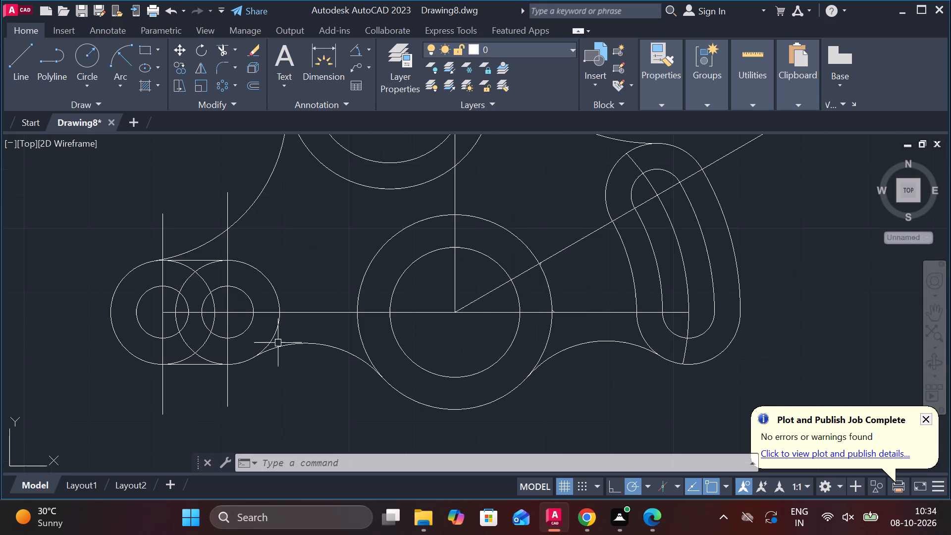
pyautogui.click(226, 49)
pyautogui.click(186, 270)
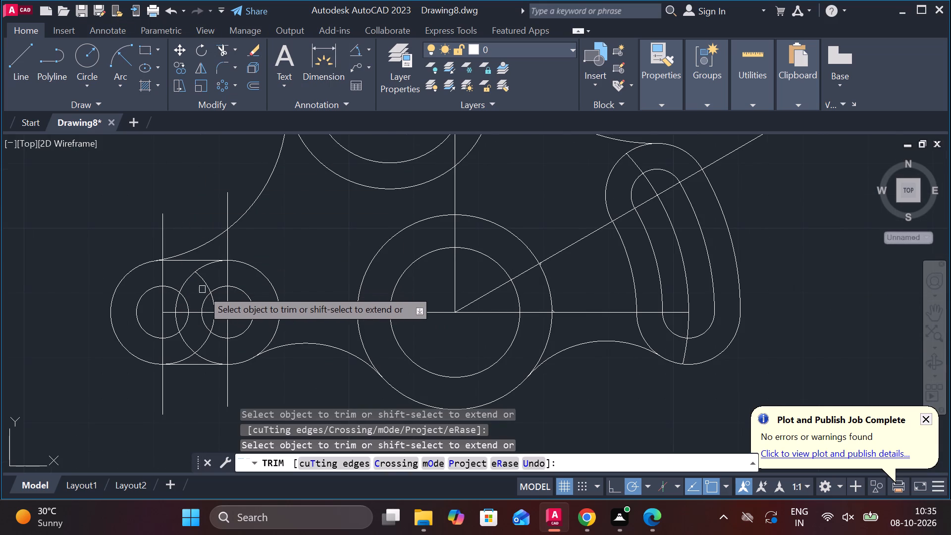
pyautogui.click(206, 285)
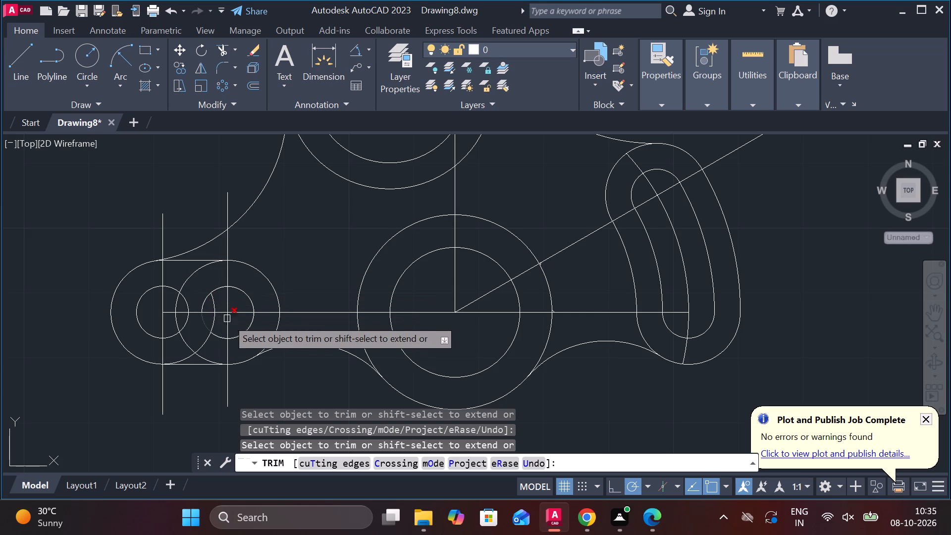
pyautogui.click(213, 308)
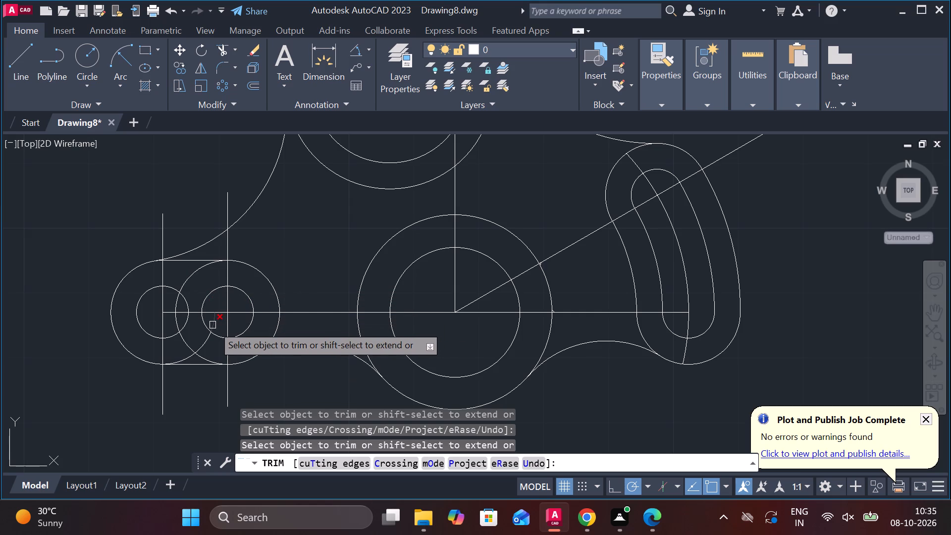
pyautogui.click(212, 325)
pyautogui.click(202, 347)
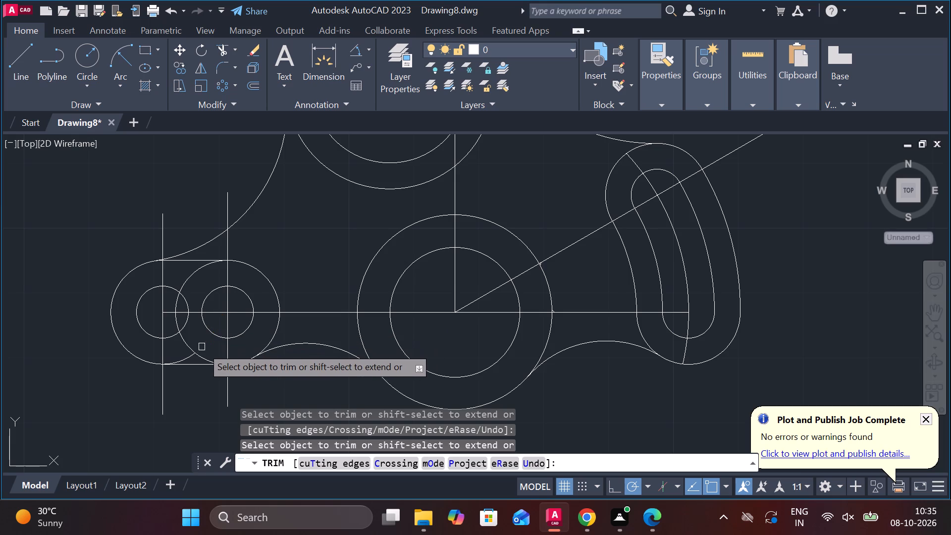
pyautogui.click(188, 361)
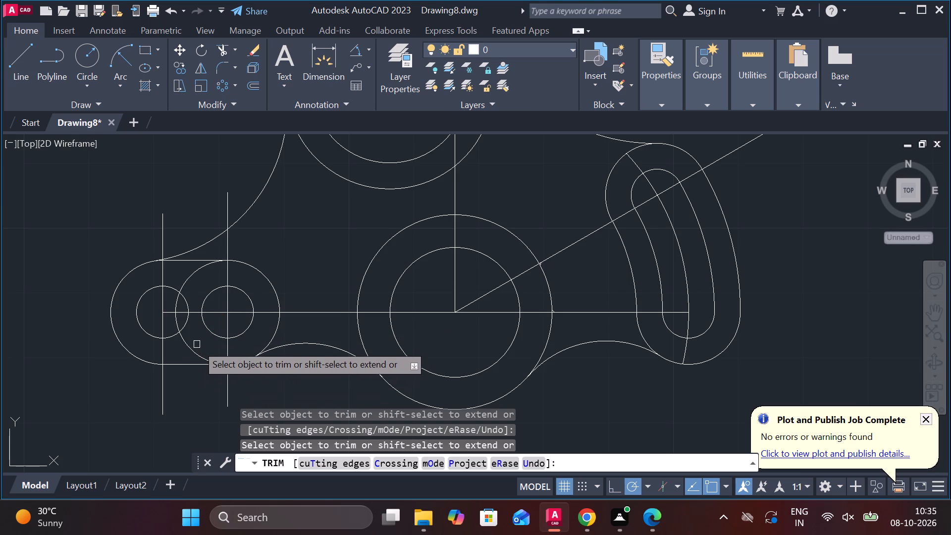
pyautogui.click(194, 350)
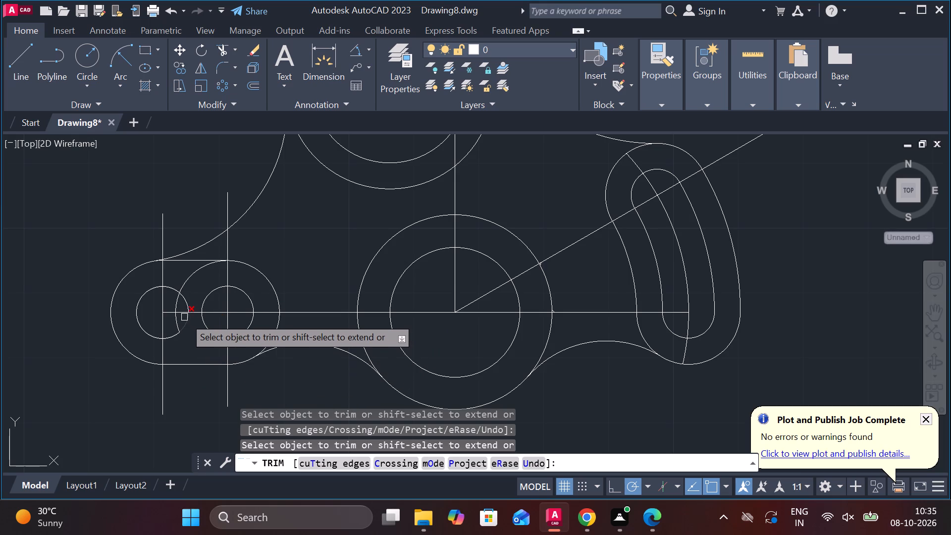
pyautogui.click(179, 323)
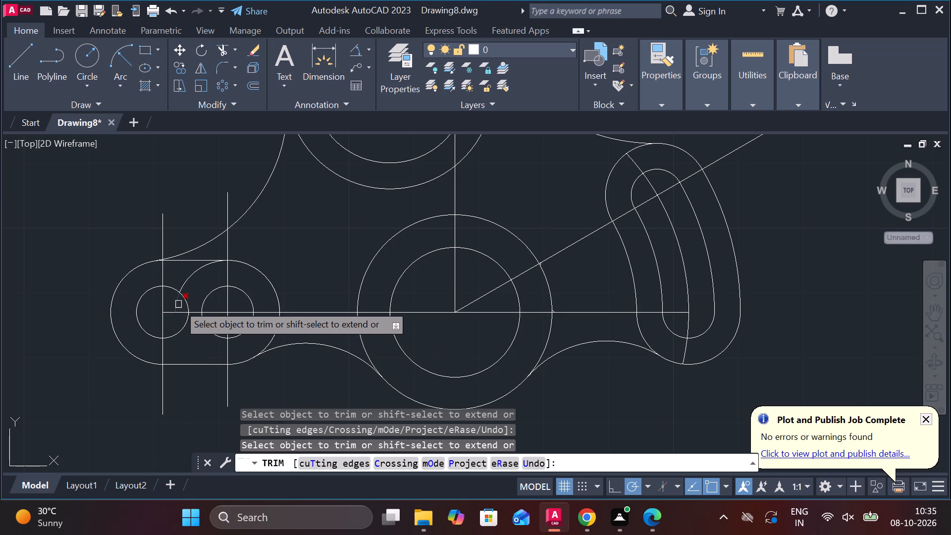
pyautogui.click(178, 303)
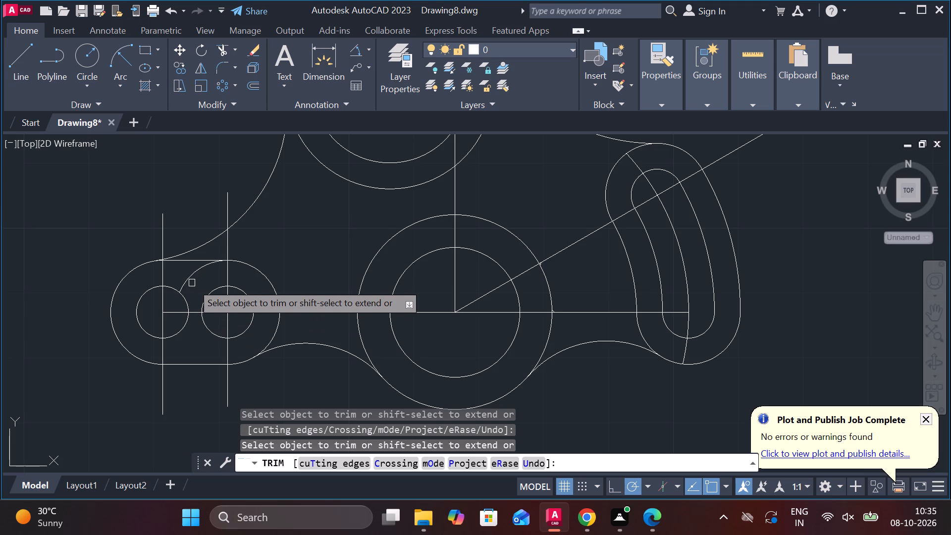
pyautogui.click(192, 281)
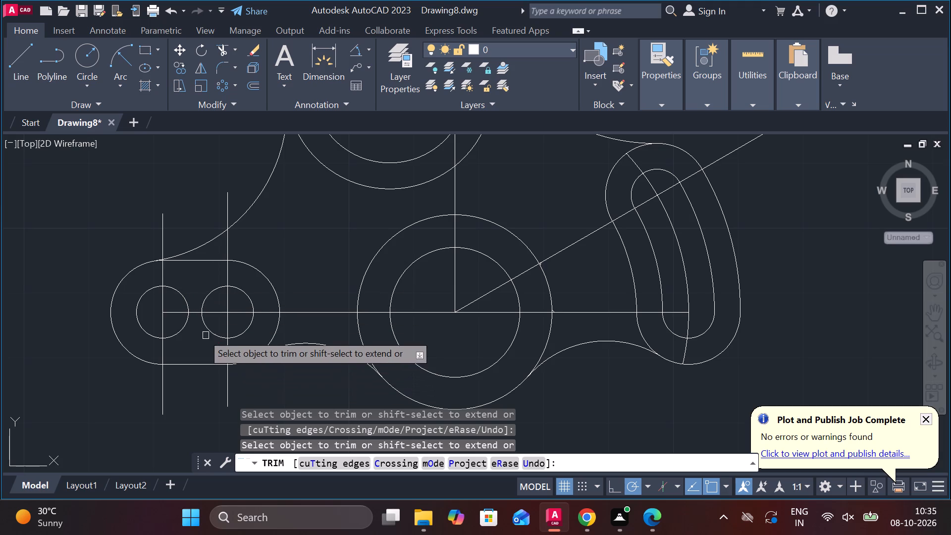
# Trim the facing inner halves of the two small circles at the negative X end back to the vertical lines.
pyautogui.click(182, 330)
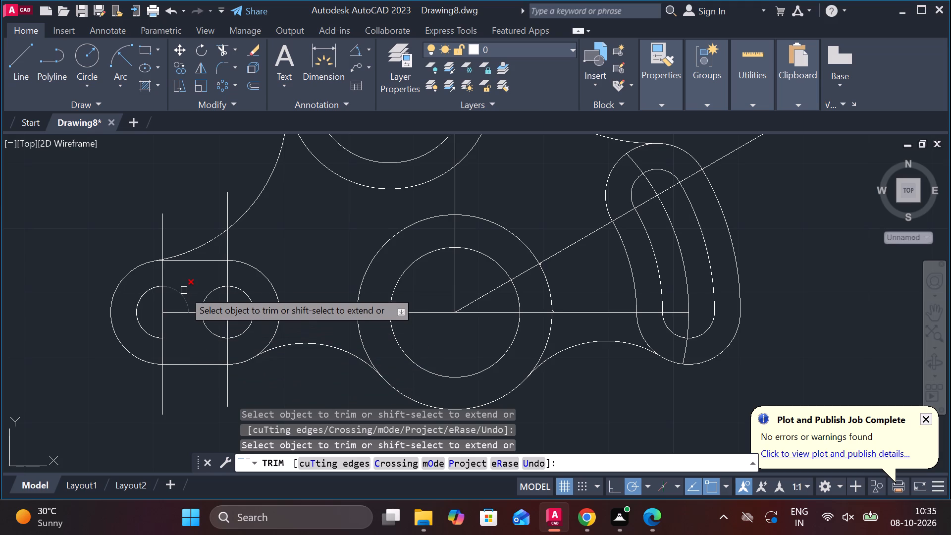
pyautogui.click(184, 290)
pyautogui.click(213, 293)
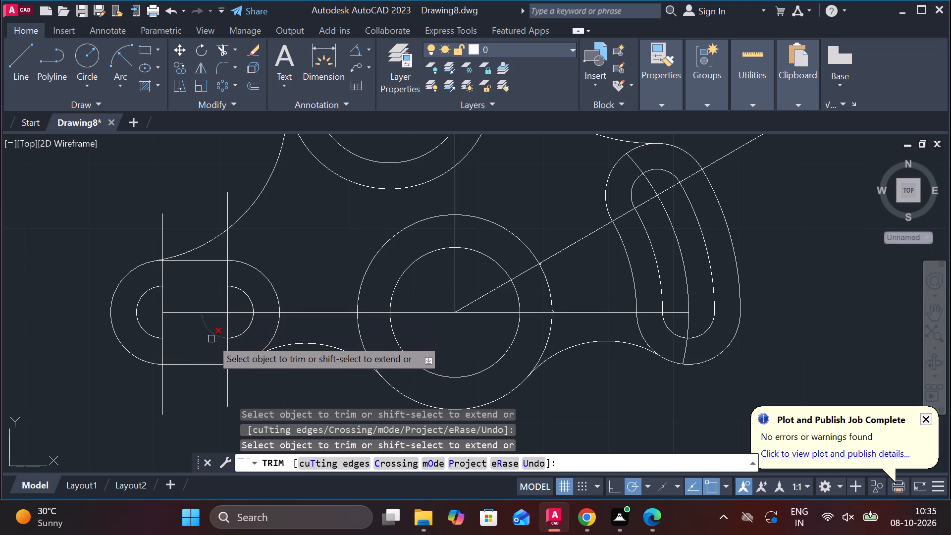
pyautogui.click(214, 333)
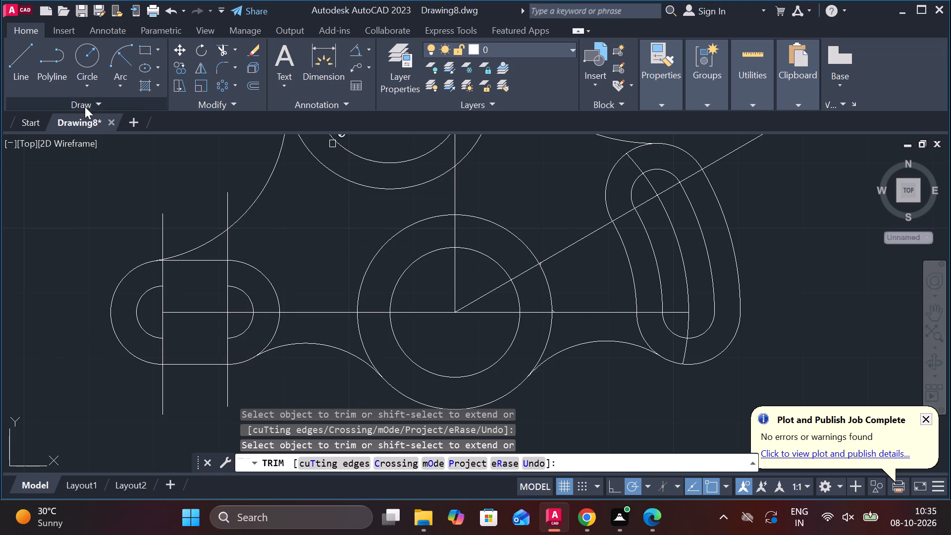
# Close the inner slot at the negative X end with 10-unit horizontal lines joining the upper and lower ends of its two arcs.
pyautogui.click(20, 63)
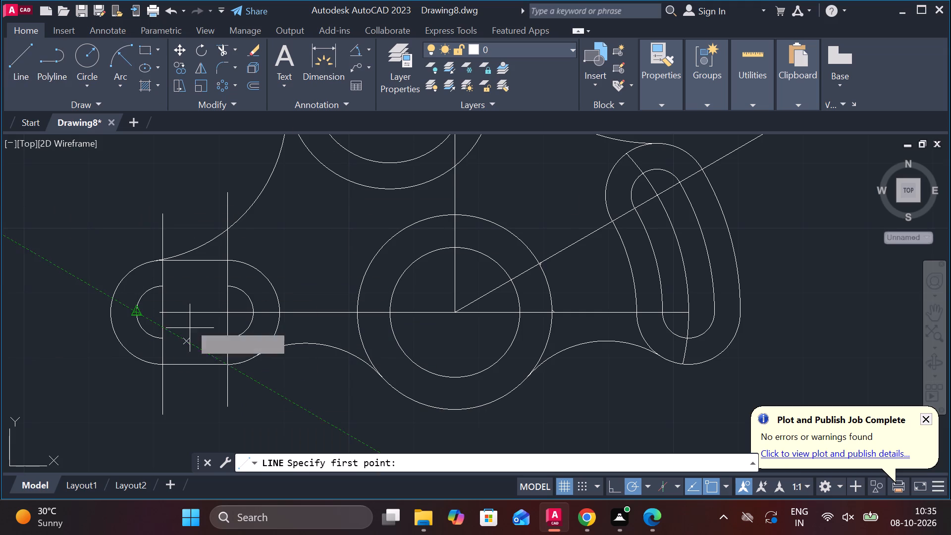
pyautogui.click(161, 290)
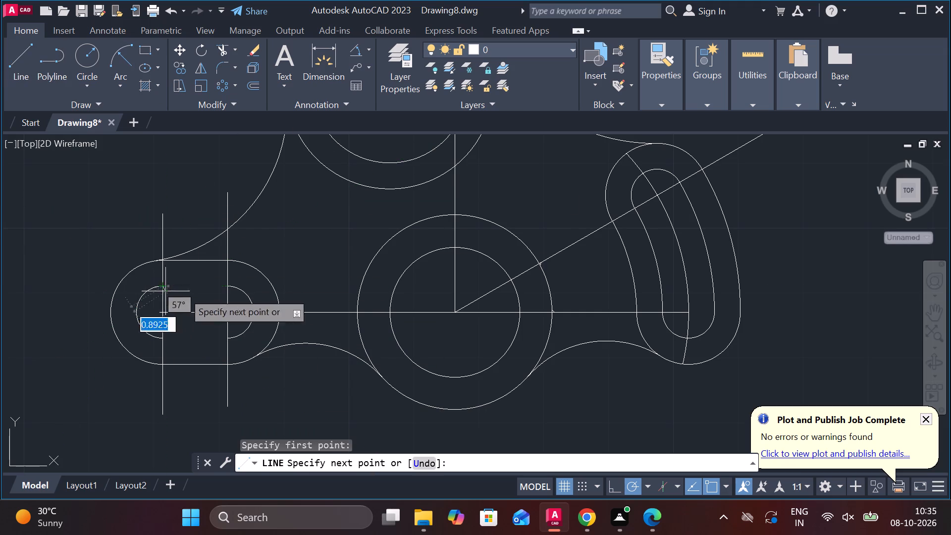
pyautogui.click(231, 286)
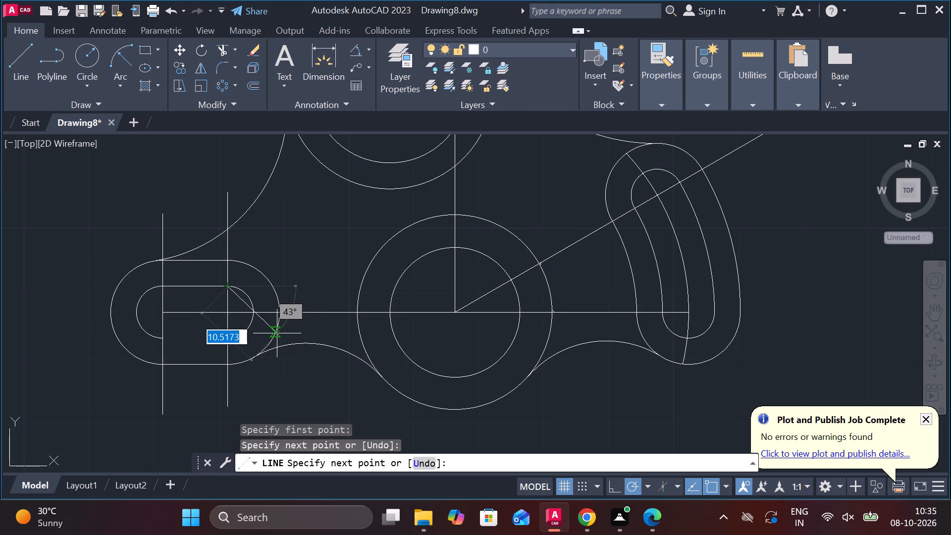
pyautogui.press('Escape')
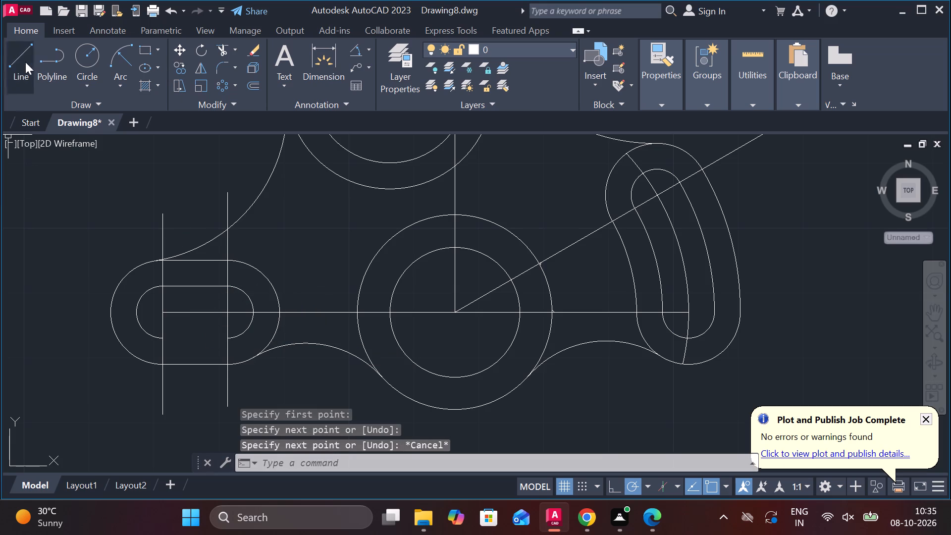
pyautogui.click(11, 67)
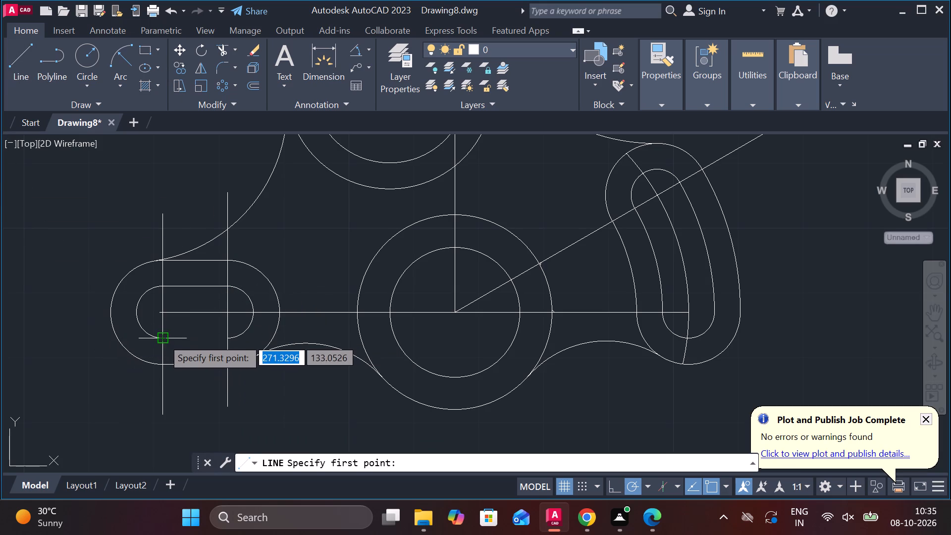
pyautogui.click(162, 338)
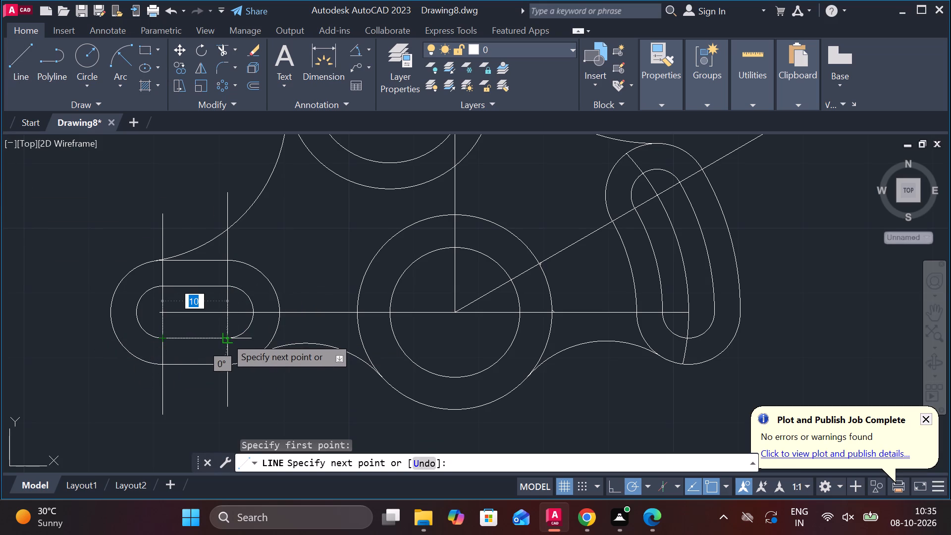
pyautogui.click(225, 337)
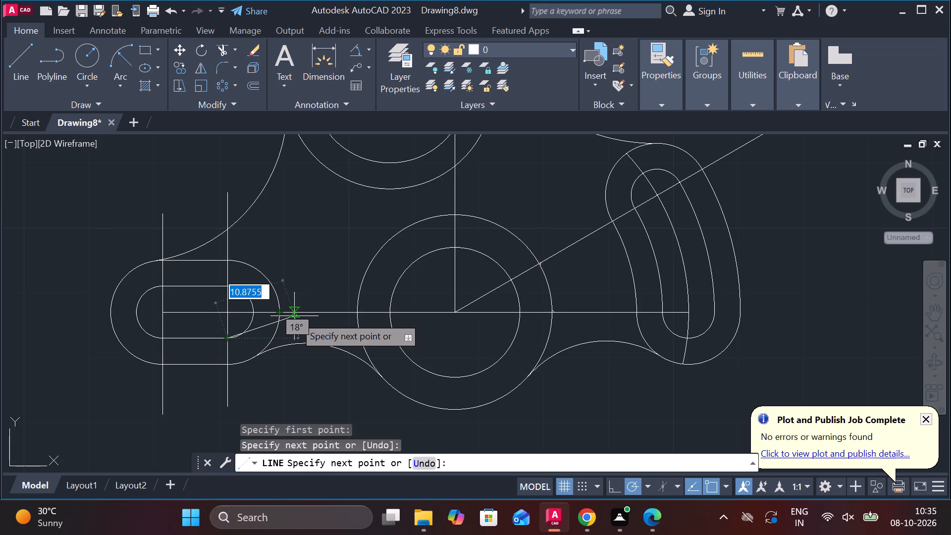
pyautogui.press('Escape')
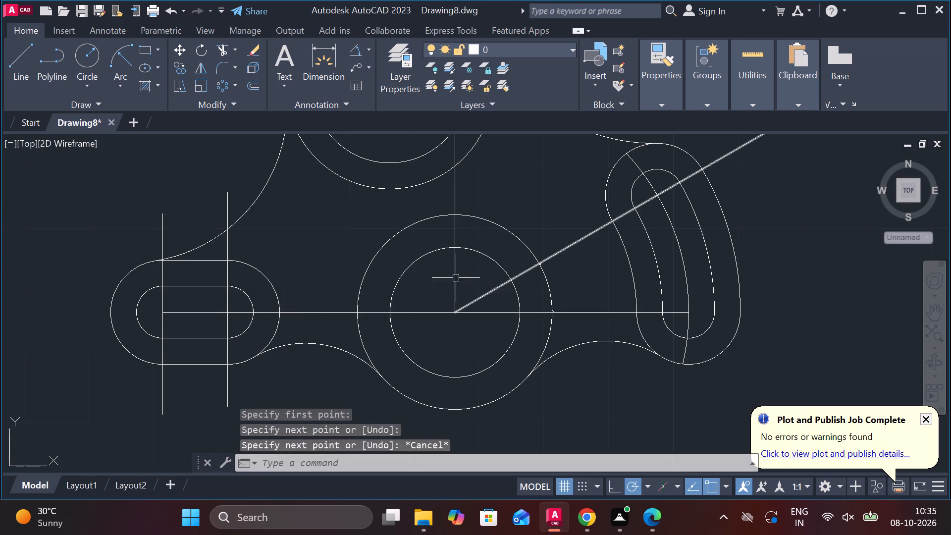
# Draw a horizontal centre line about 51 units long through the centre of the upper circle pair, extending past the outer circle.
pyautogui.scroll(1, 371, 257)
pyautogui.scroll(-3, 371, 257)
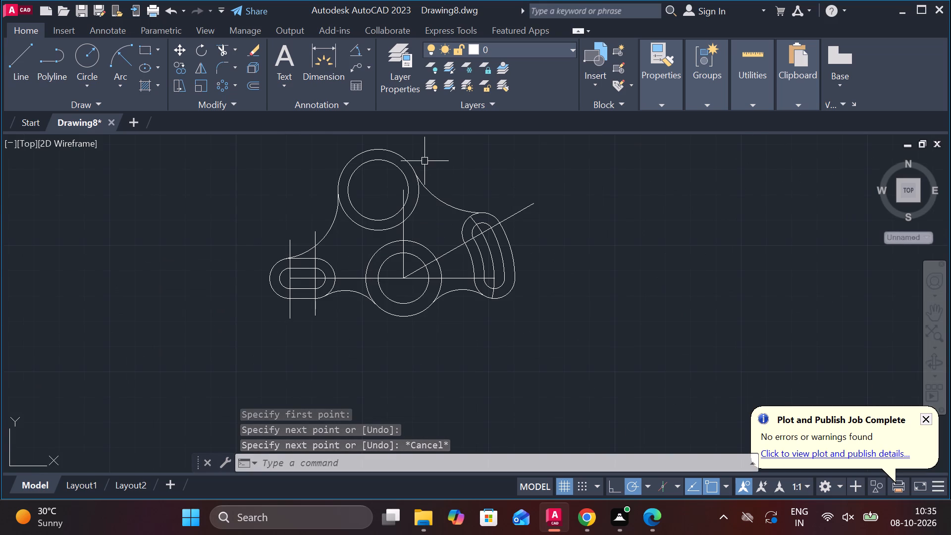
pyautogui.scroll(1, 423, 164)
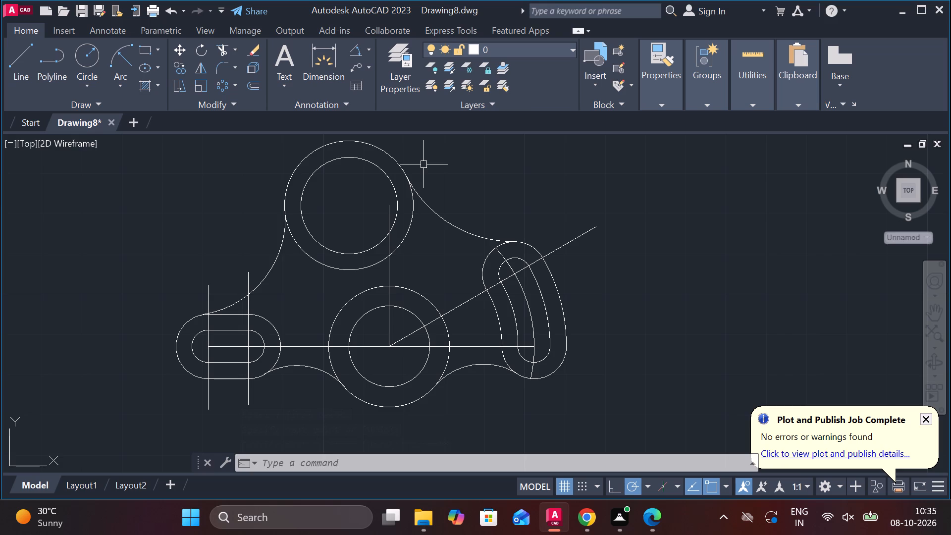
pyautogui.click(19, 55)
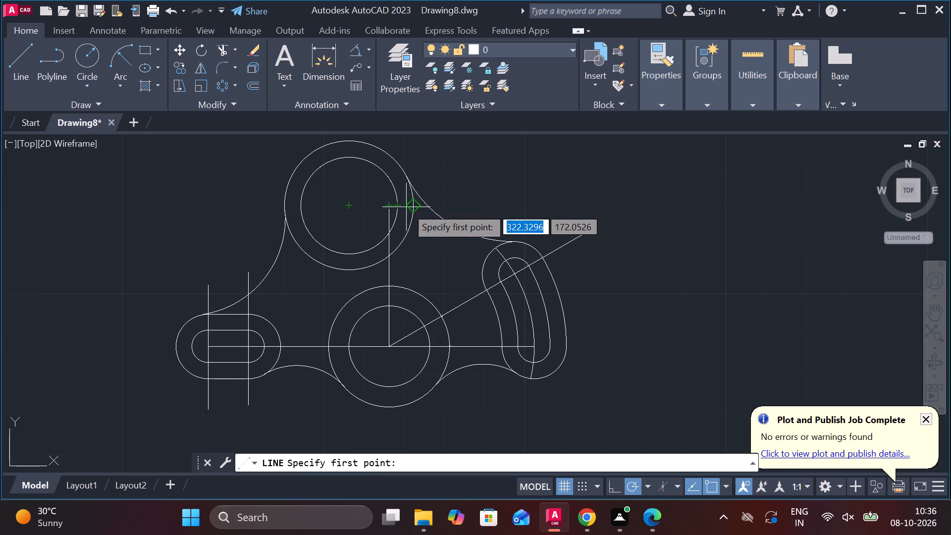
pyautogui.click(460, 204)
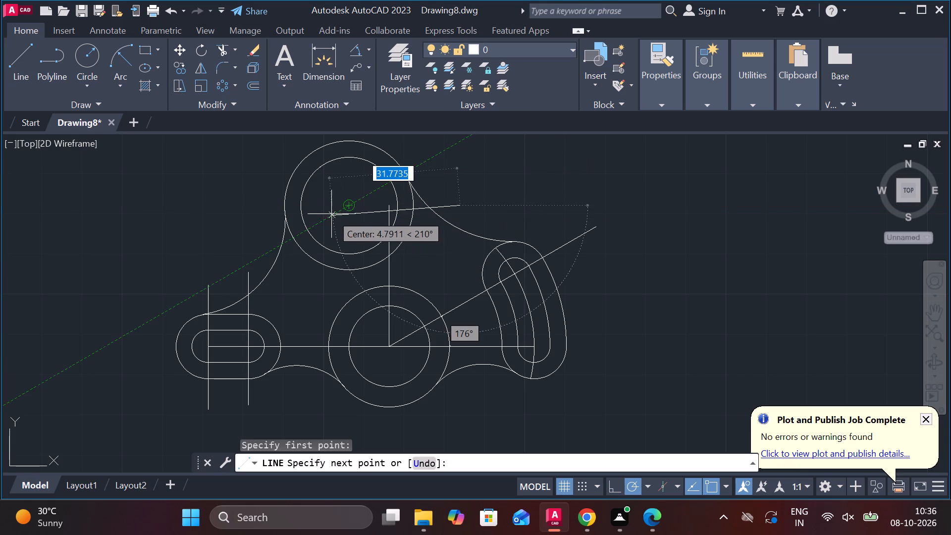
pyautogui.click(256, 198)
pyautogui.press('Escape')
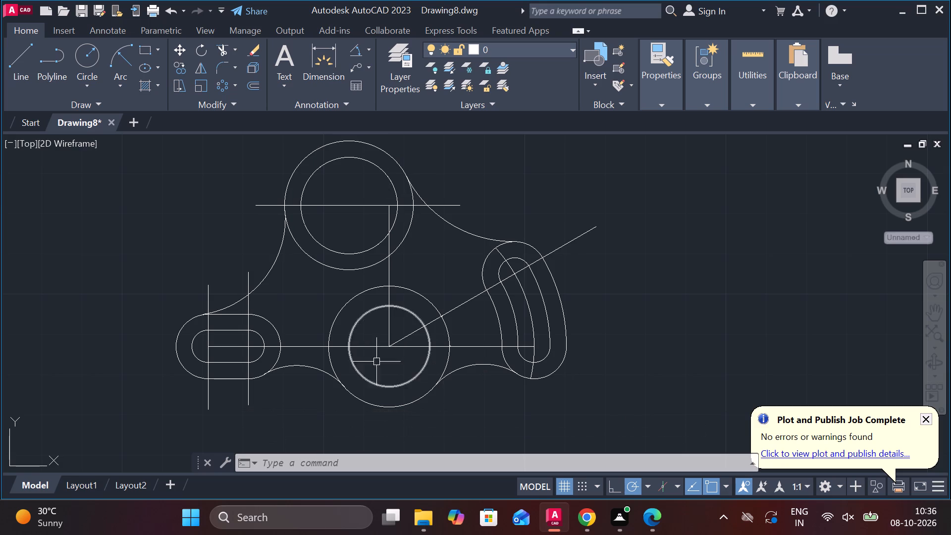
# Draw a vertical line from the centre of the lower circle pair down to the outer circle's bottom quadrant.
pyautogui.click(23, 80)
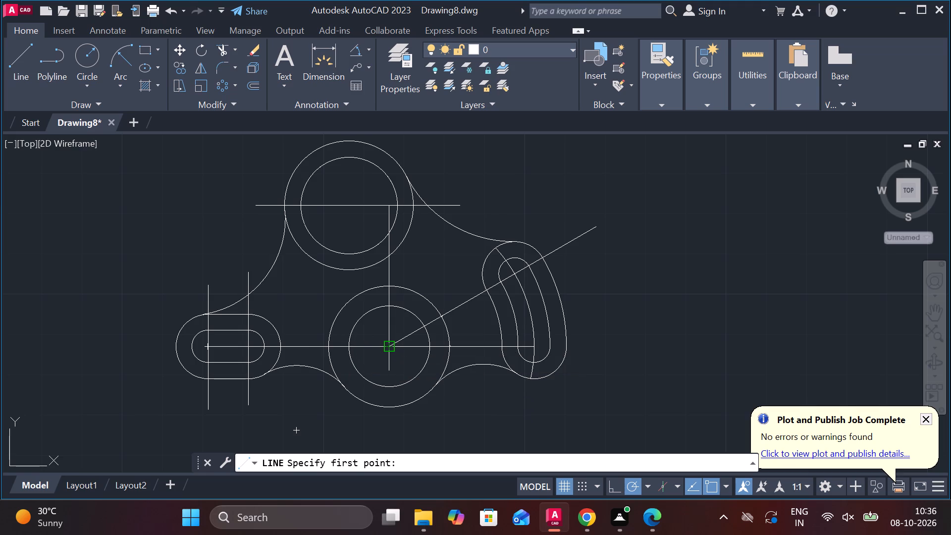
pyautogui.click(389, 344)
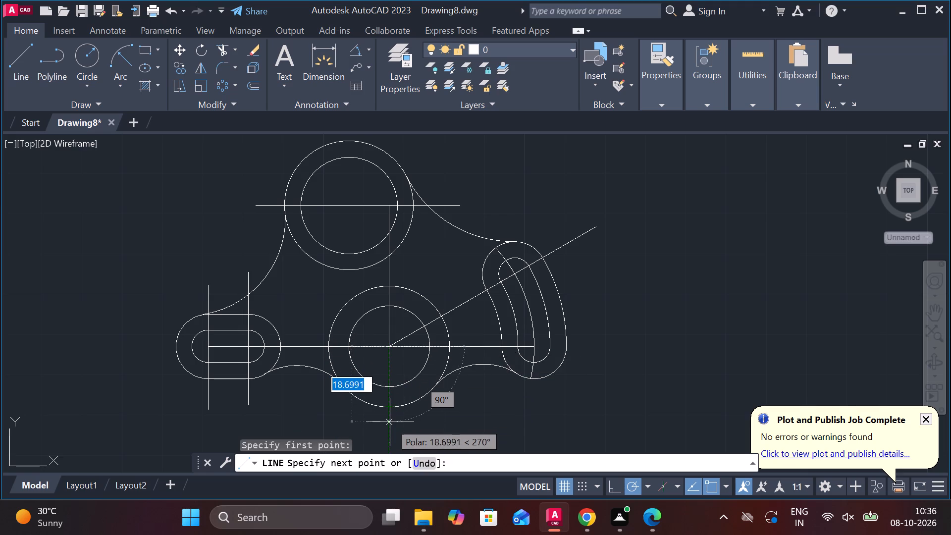
pyautogui.click(391, 410)
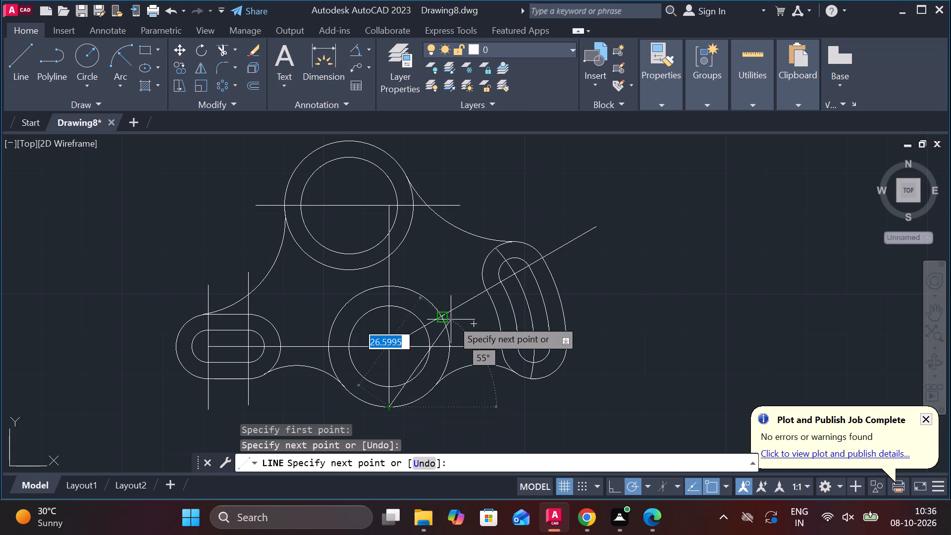
pyautogui.press('Escape')
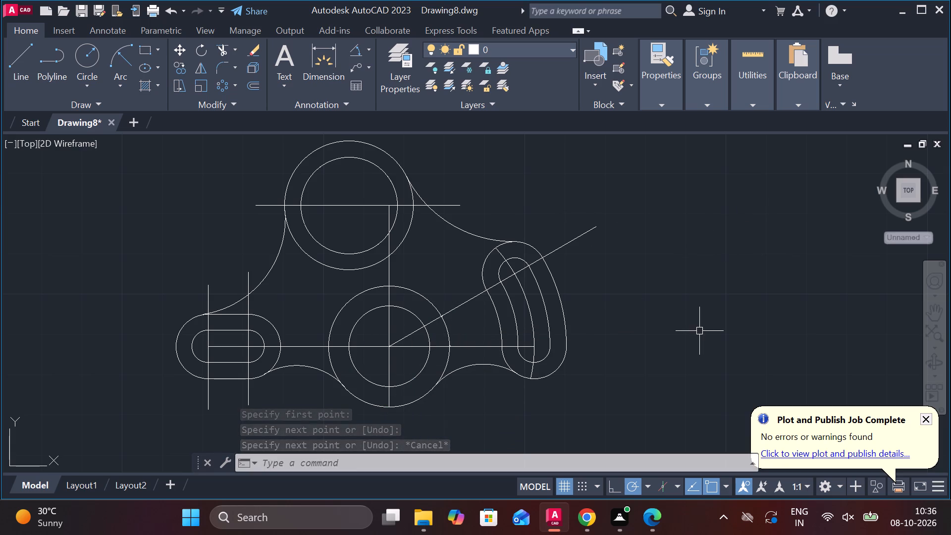
# Select the eight construction lines and the curved slot's centre arc, and open the Linetype Manager.
pyautogui.click(300, 347)
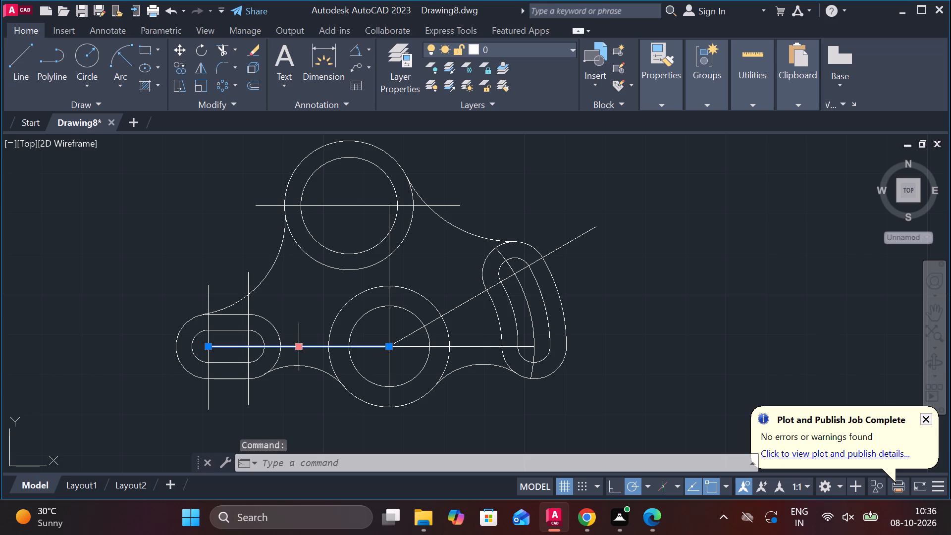
pyautogui.click(248, 305)
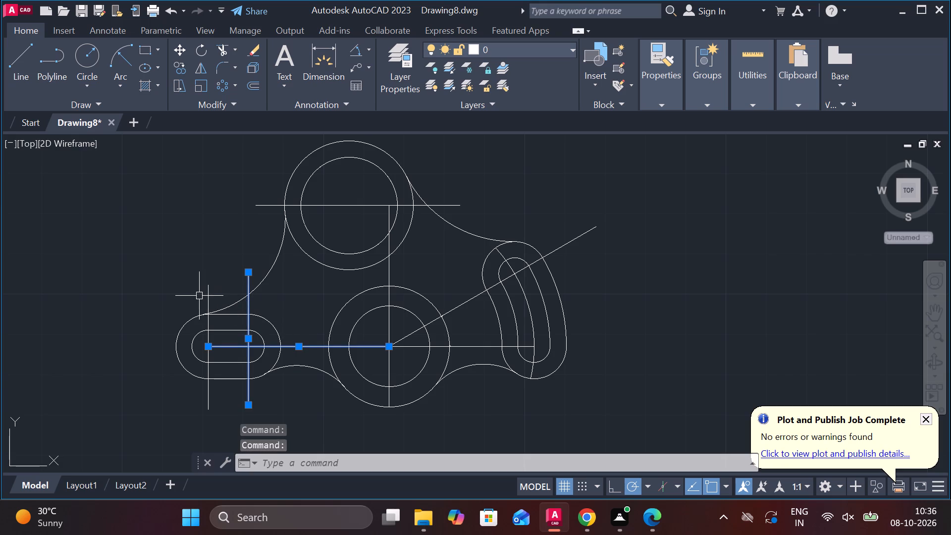
pyautogui.click(209, 296)
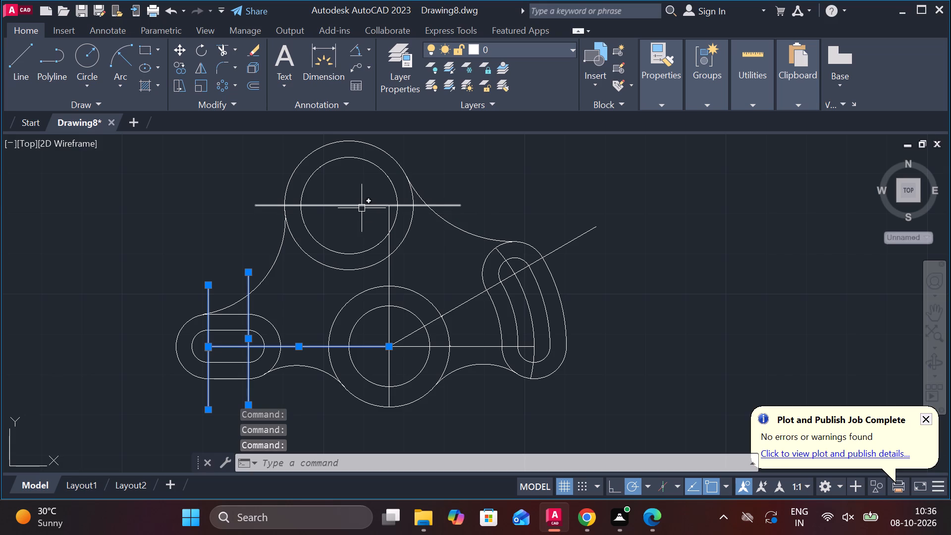
pyautogui.click(362, 208)
pyautogui.click(463, 303)
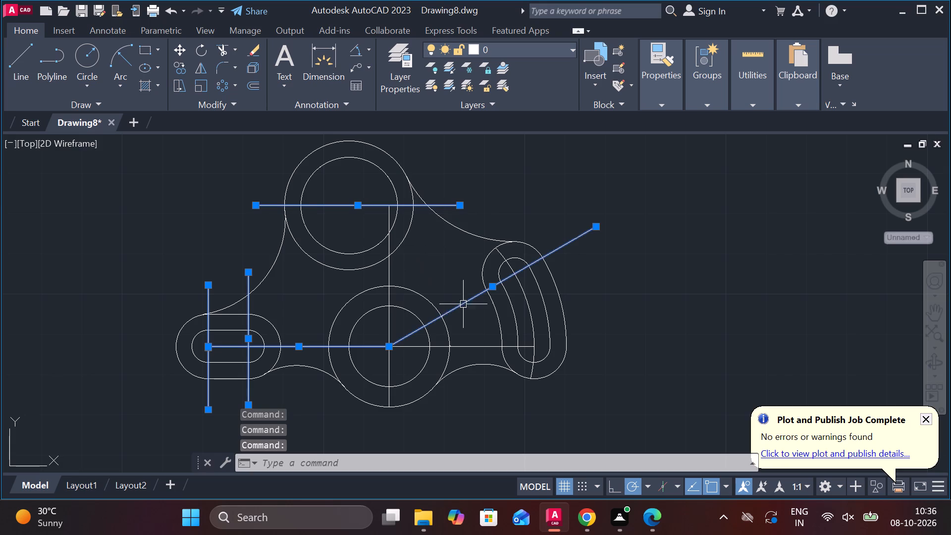
pyautogui.click(464, 349)
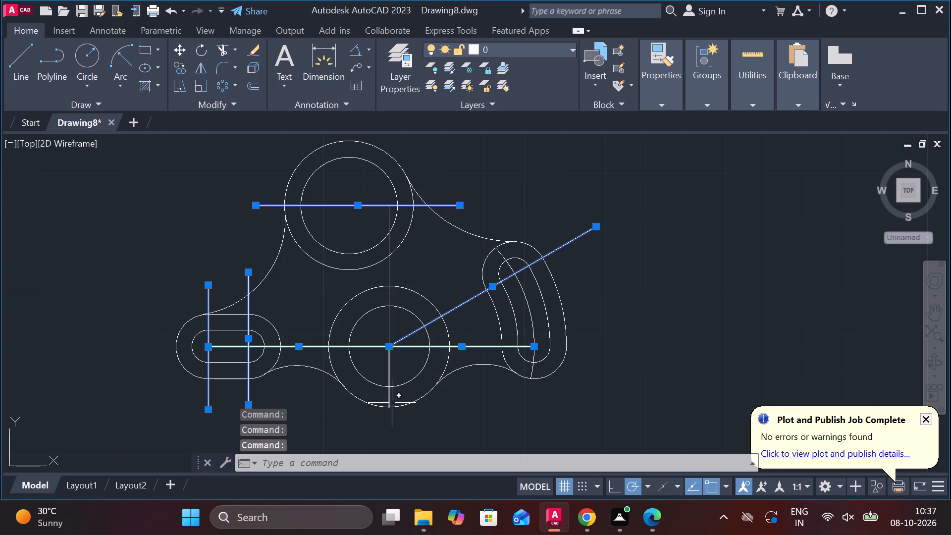
pyautogui.click(390, 397)
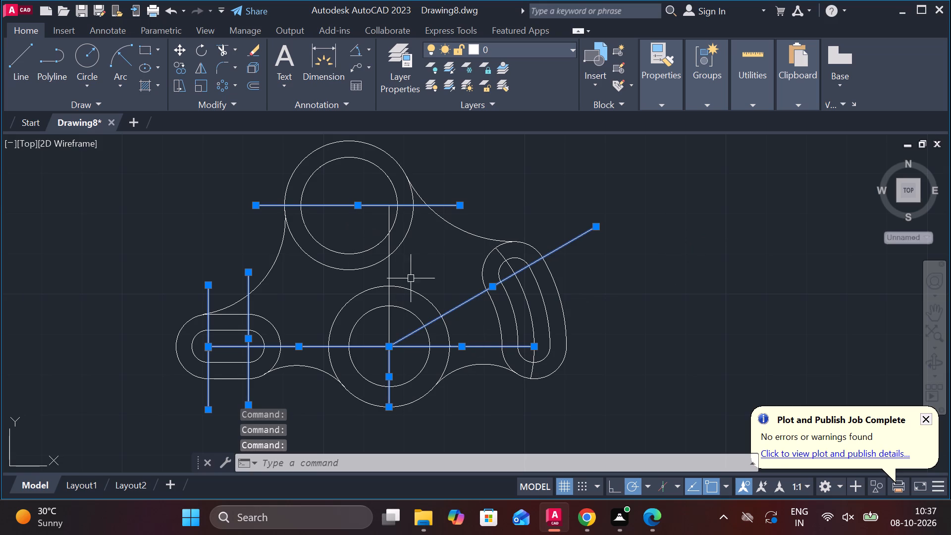
pyautogui.click(388, 278)
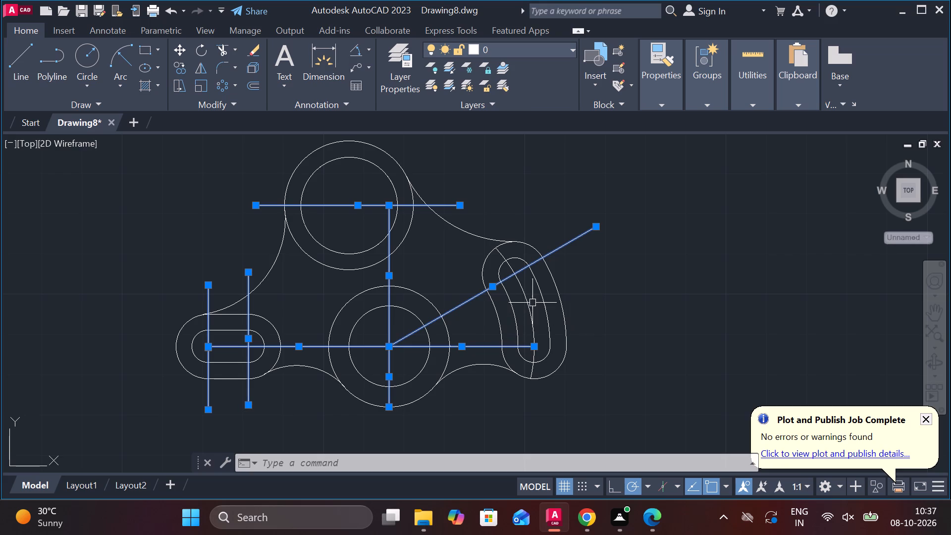
pyautogui.click(530, 315)
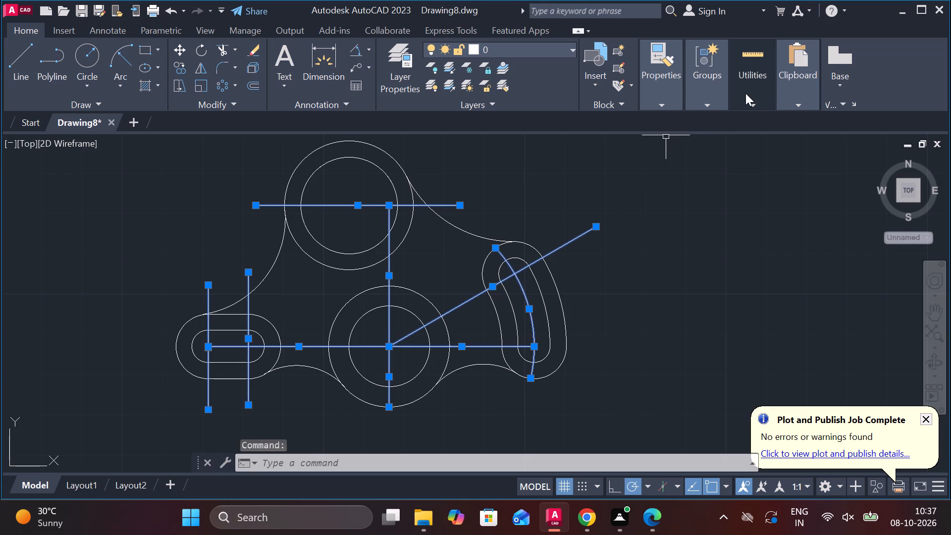
pyautogui.click(671, 104)
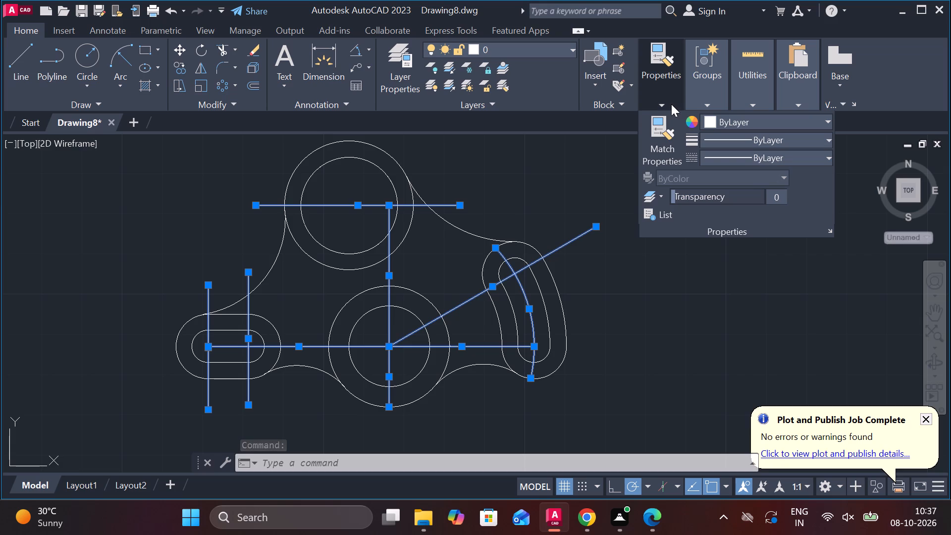
pyautogui.click(825, 156)
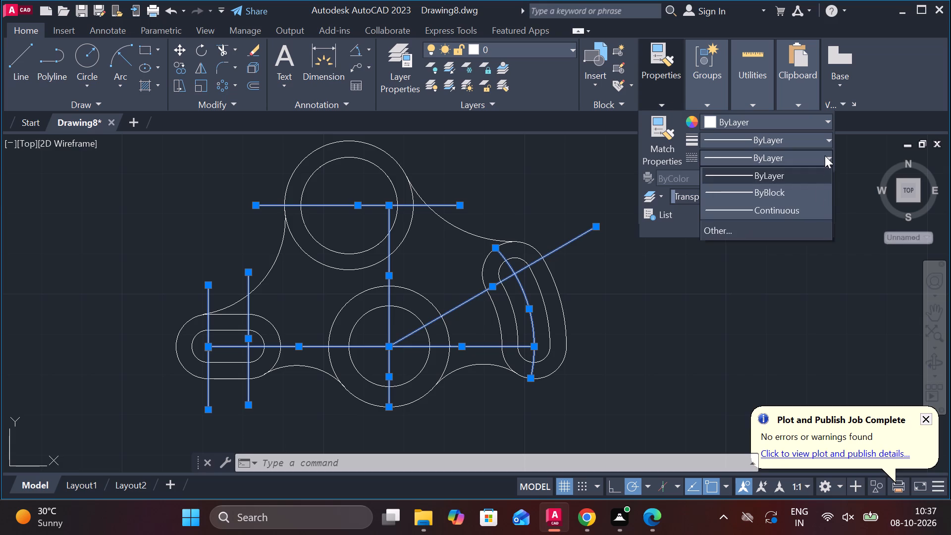
pyautogui.click(744, 230)
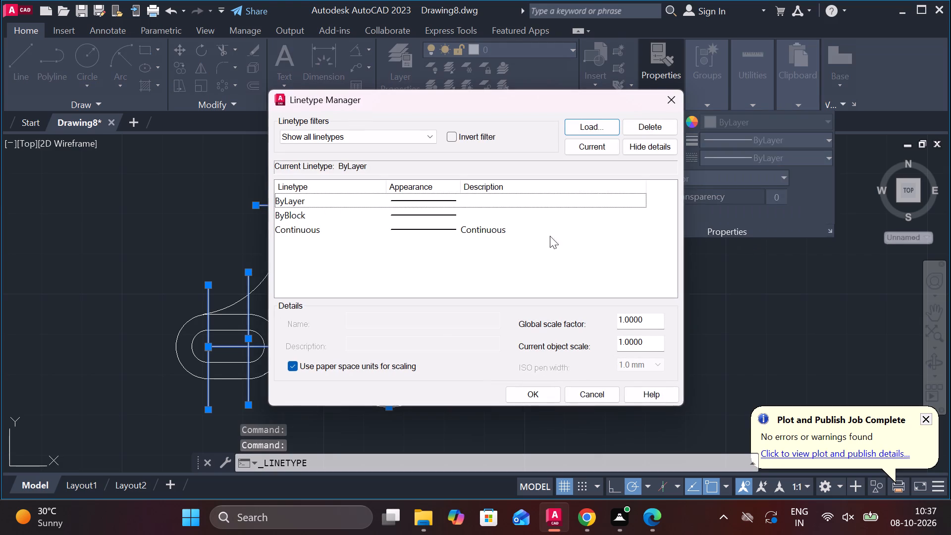
# Set the global linetype scale factor to 0.5.
pyautogui.click(647, 322)
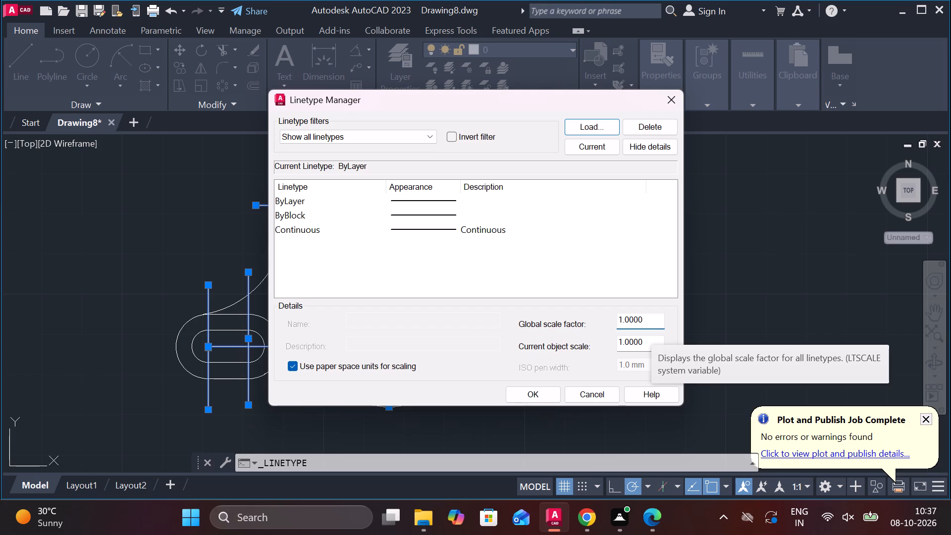
pyautogui.press('Delete')
pyautogui.press('Delete')
pyautogui.press('Delete')
pyautogui.press('Delete')
pyautogui.press('Delete')
pyautogui.press('Delete')
pyautogui.press('Delete')
pyautogui.press('Delete')
pyautogui.press('Delete')
pyautogui.press('Delete')
pyautogui.press('Delete')
pyautogui.press('Delete')
pyautogui.press('Delete')
pyautogui.press('Delete')
pyautogui.press('Delete')
pyautogui.press('Delete')
pyautogui.press('Delete')
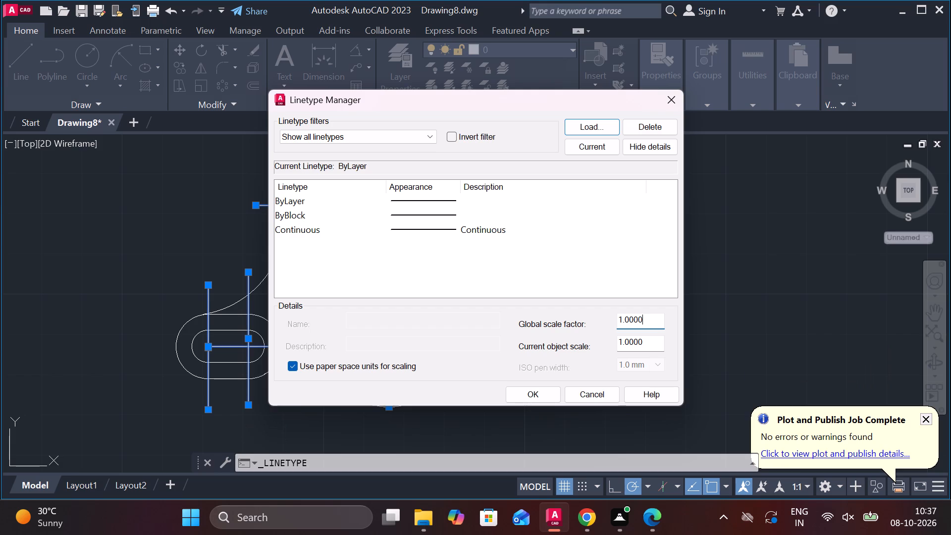
pyautogui.press('BackSpace')
pyautogui.press('BackSpace')
pyautogui.press('BackSpace')
pyautogui.press('BackSpace')
pyautogui.press('BackSpace')
pyautogui.press('BackSpace')
pyautogui.press('BackSpace')
pyautogui.write('0.')
pyautogui.press('5')
# Load the CENTER2 linetype from acadiso.lin into the drawing and accept the linetype settings.
pyautogui.press('Return')
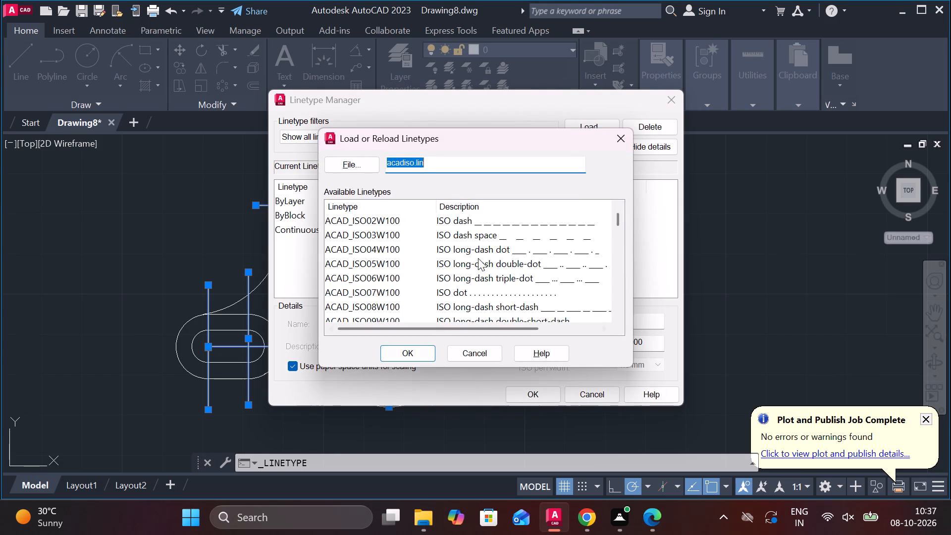
pyautogui.scroll(-4, 423, 248)
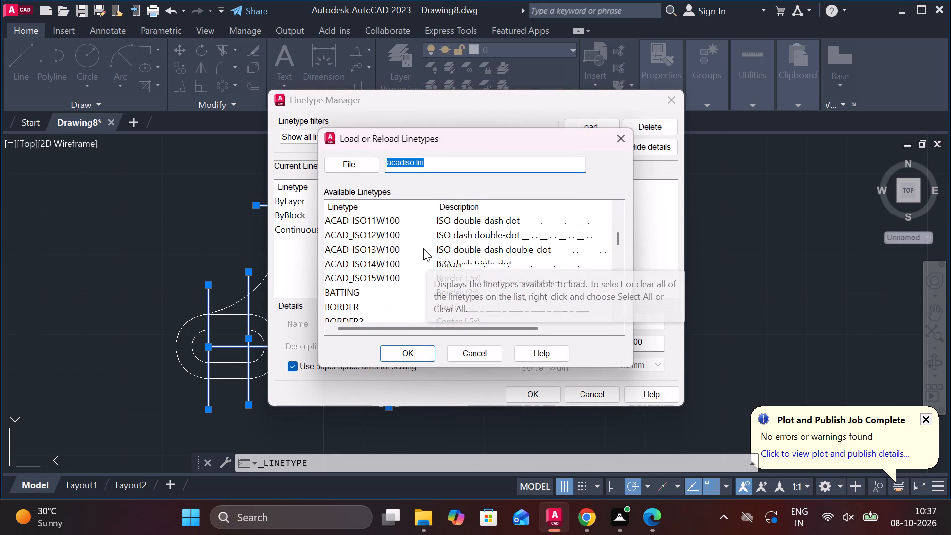
pyautogui.scroll(-1, 423, 248)
pyautogui.click(354, 277)
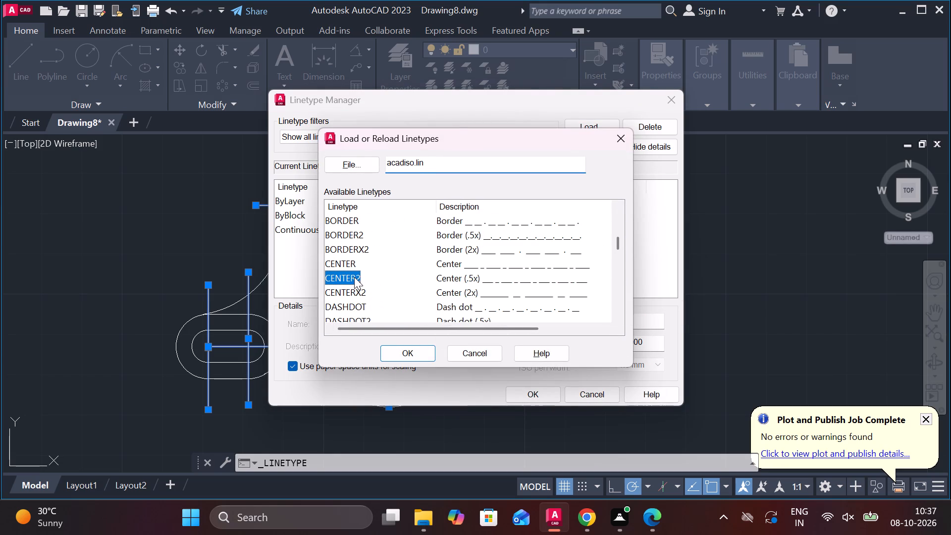
pyautogui.click(417, 359)
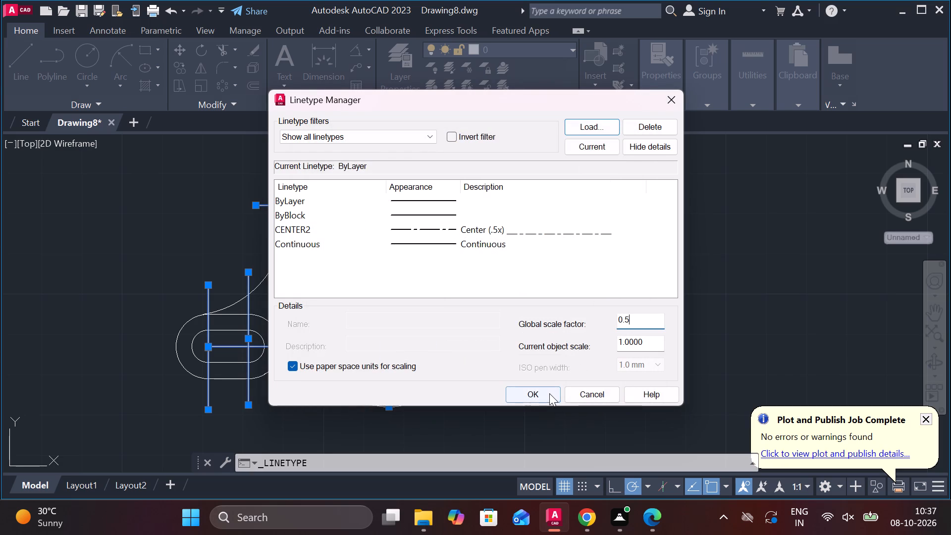
pyautogui.click(549, 393)
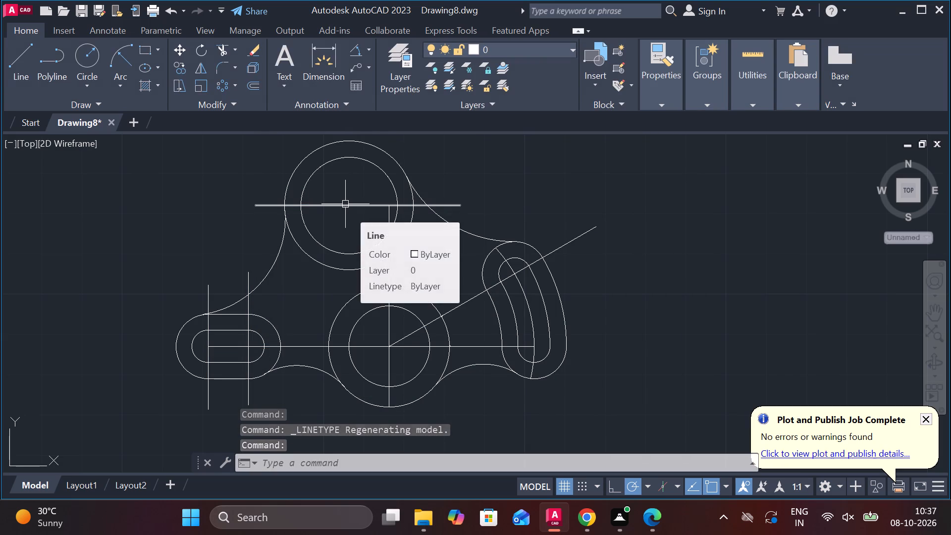
# Assign the CENTER2 linetype to the eight straight construction lines through the circle pairs, the slotted end and the curved slot.
pyautogui.click(345, 204)
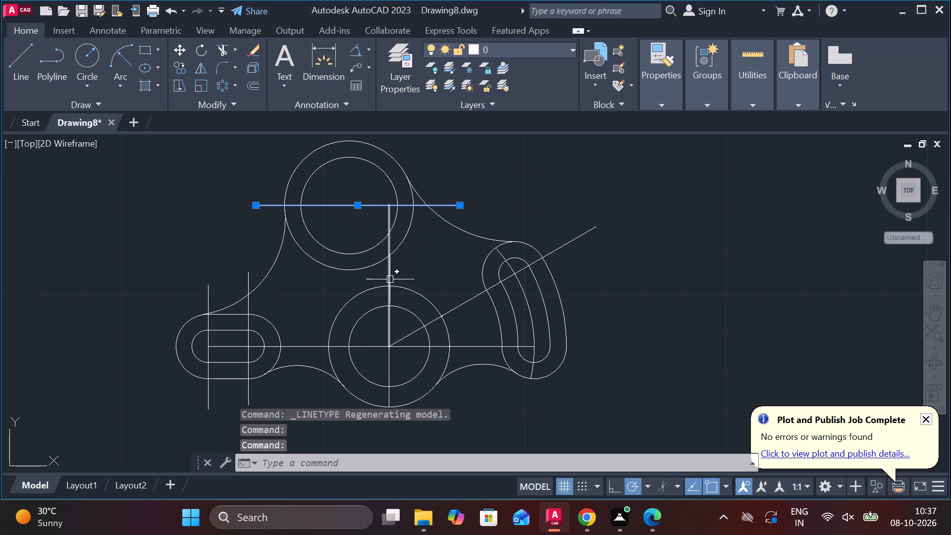
pyautogui.click(390, 279)
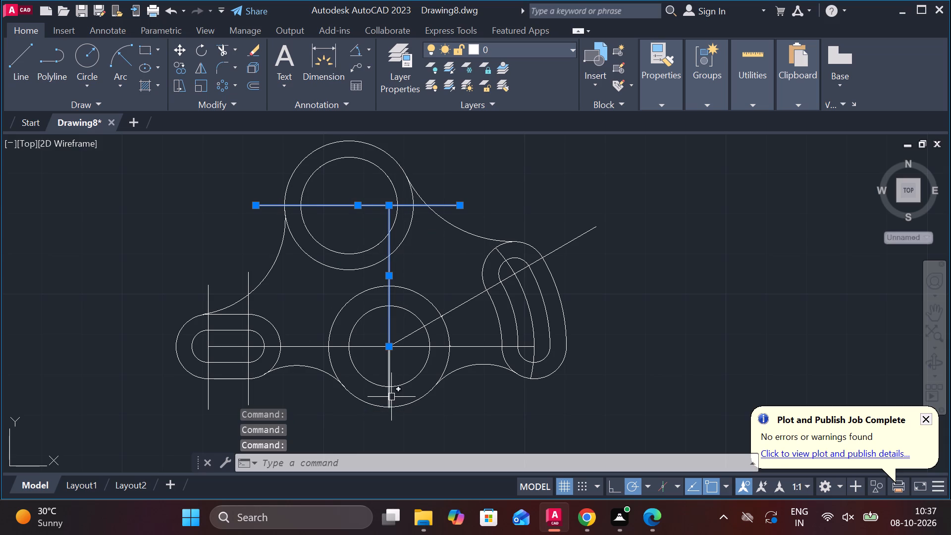
pyautogui.click(388, 401)
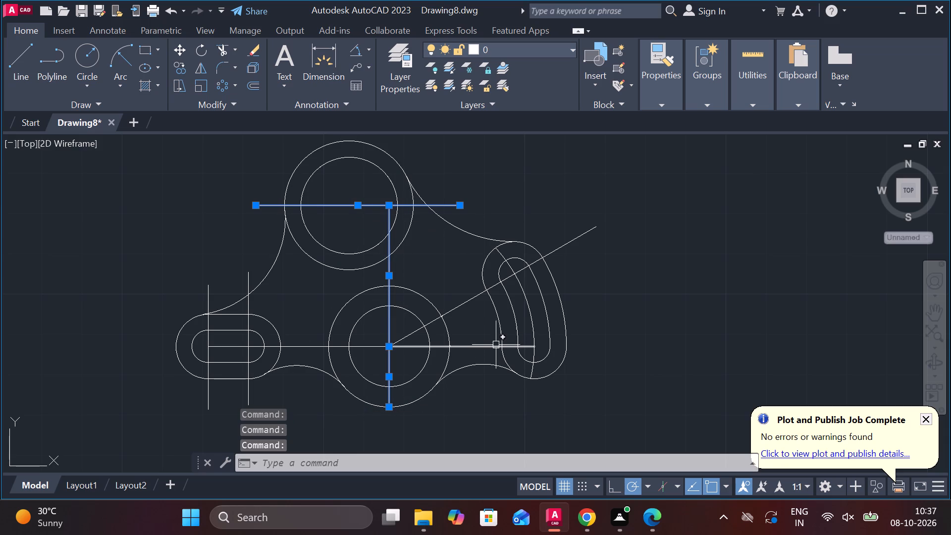
pyautogui.click(481, 348)
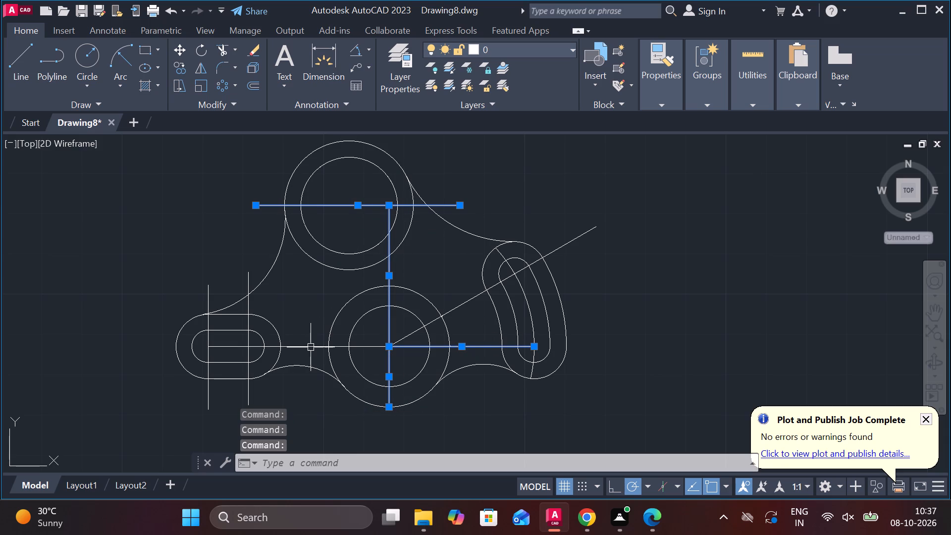
pyautogui.click(311, 347)
pyautogui.click(249, 395)
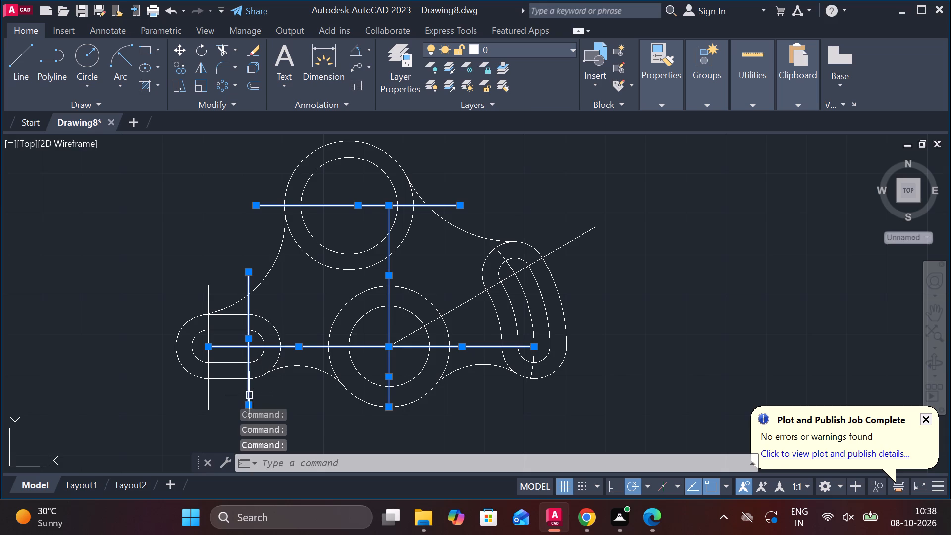
pyautogui.click(210, 393)
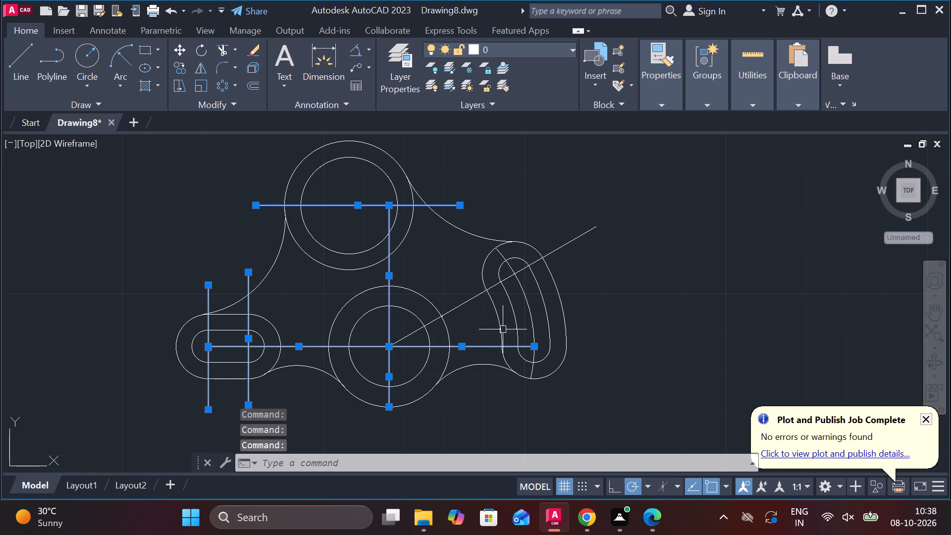
pyautogui.click(466, 306)
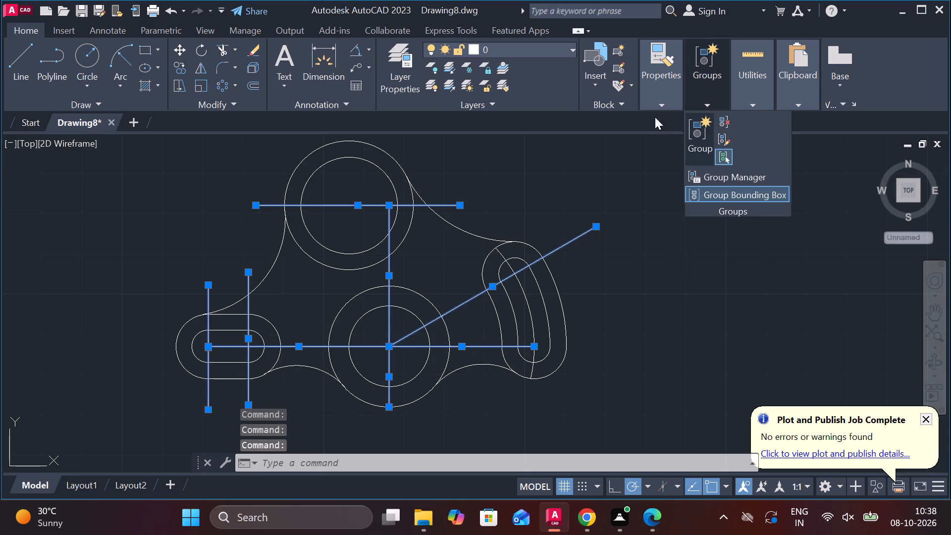
pyautogui.click(673, 103)
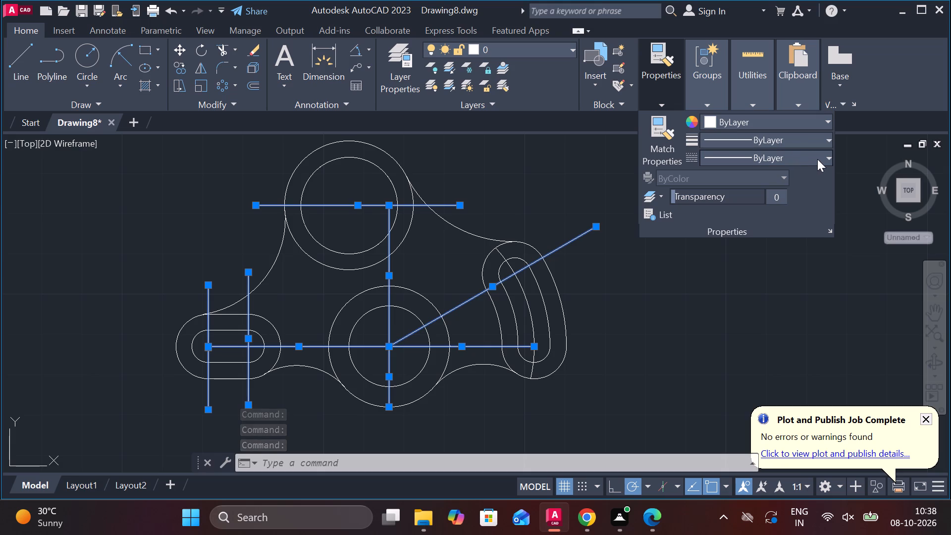
pyautogui.click(830, 158)
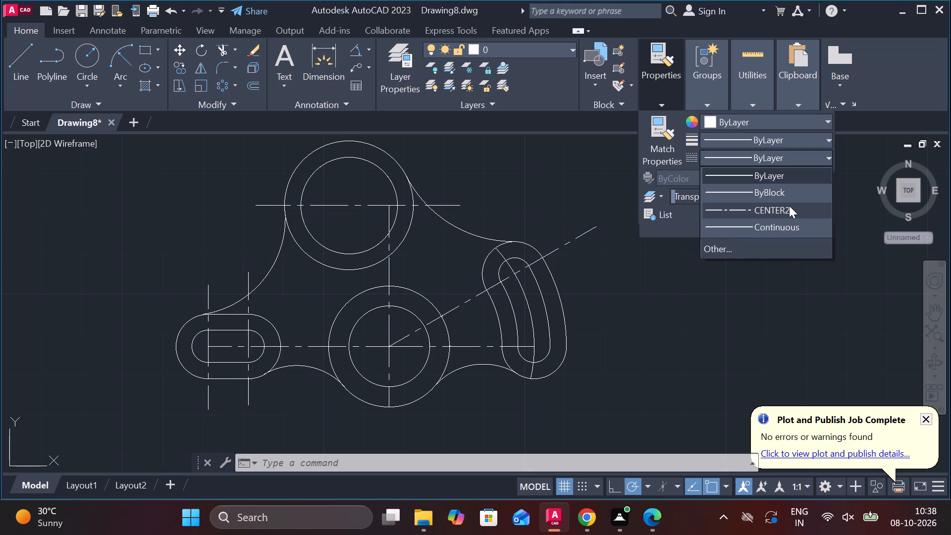
# Apply the CENTER2 linetype to the selected straight construction lines and clear the selection.
pyautogui.click(789, 206)
pyautogui.click(661, 337)
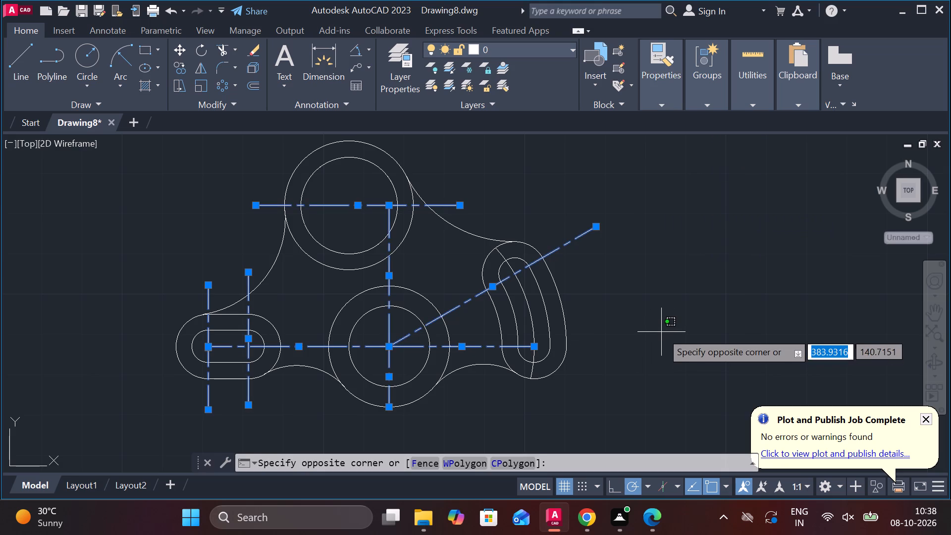
pyautogui.press('Escape')
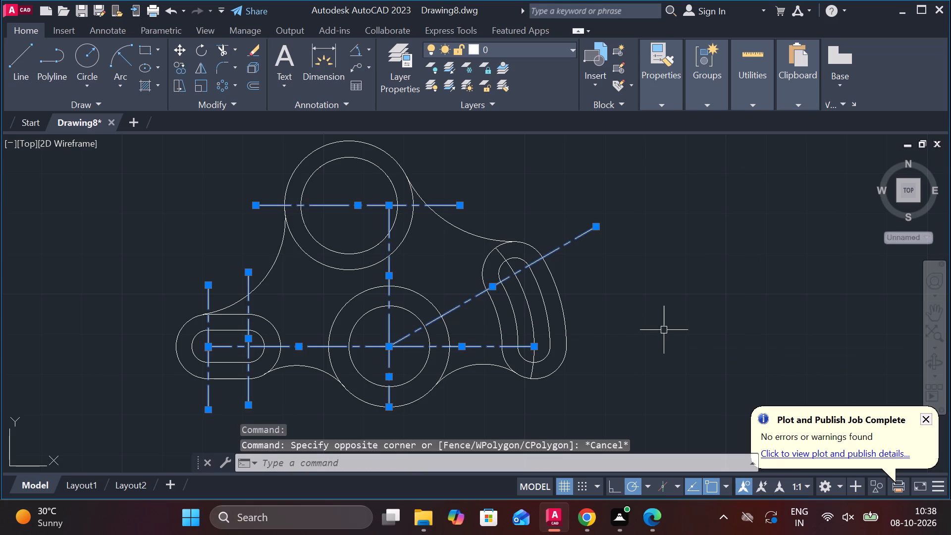
pyautogui.press('Escape')
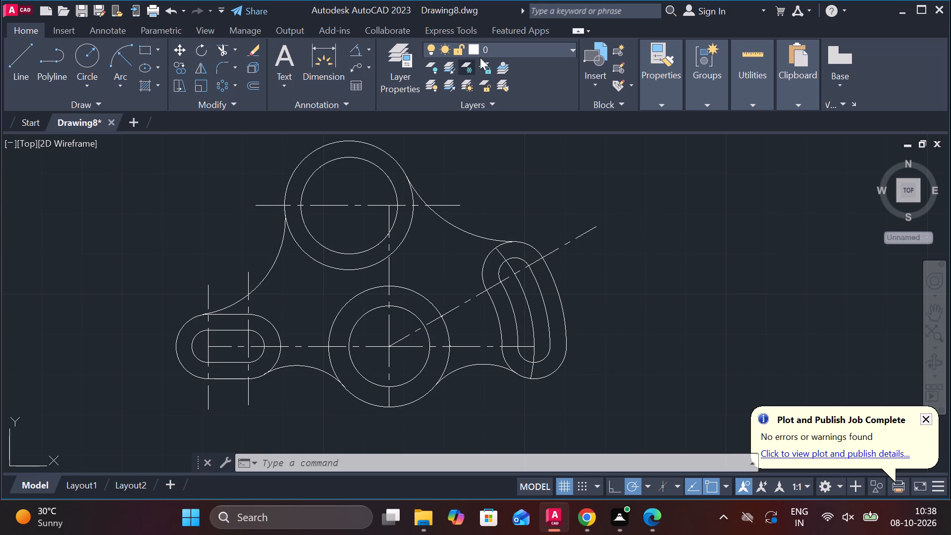
# Add diameter dimensions to the upper pair's inner and outer circles, placing the texts outside at the upper left and upper right of the circles.
pyautogui.click(364, 50)
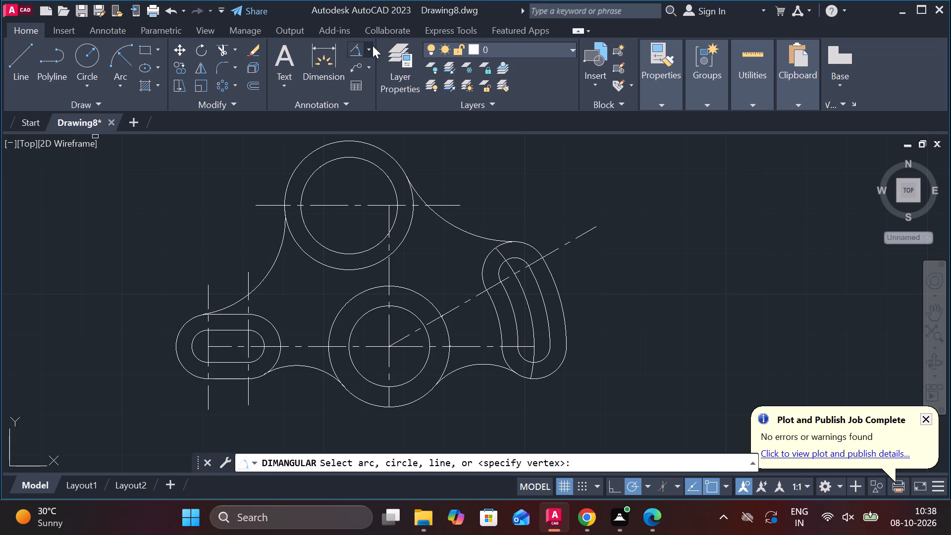
pyautogui.click(367, 50)
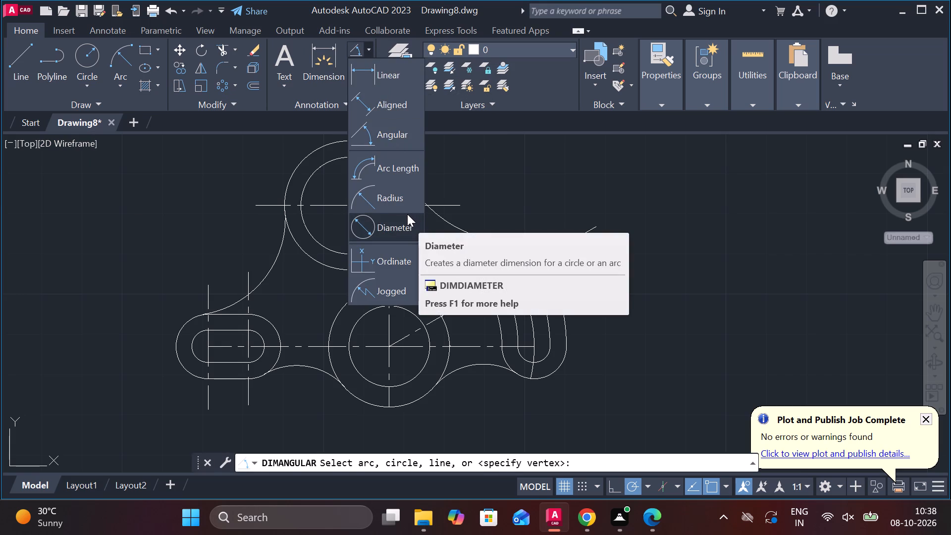
pyautogui.click(410, 220)
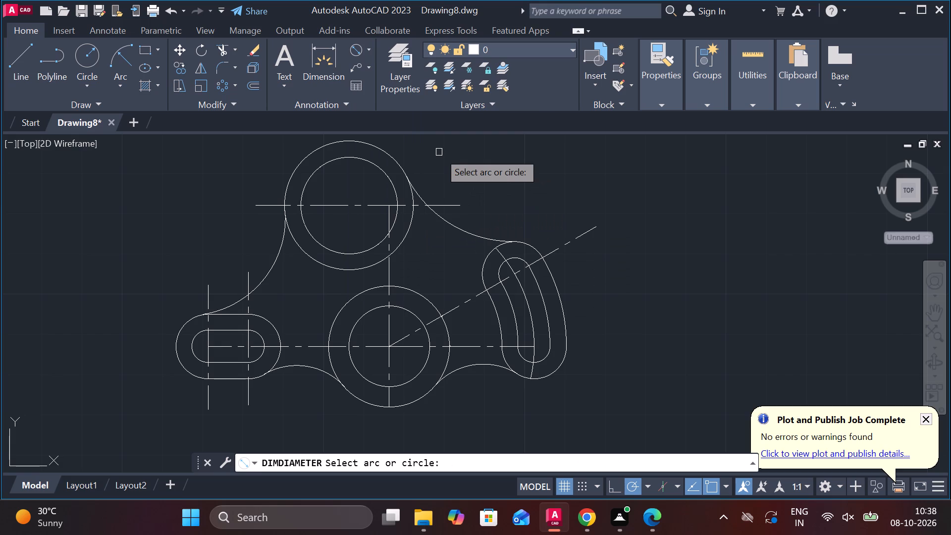
pyautogui.click(310, 179)
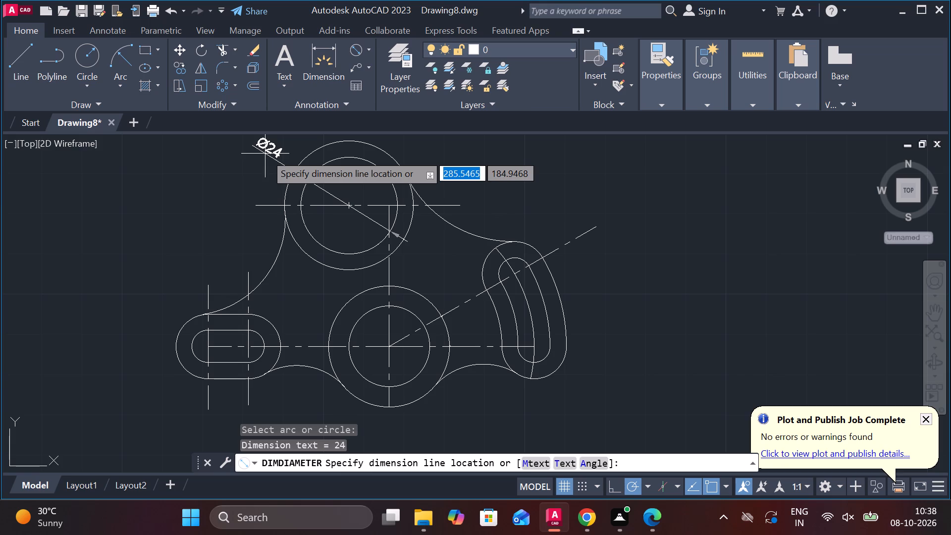
pyautogui.click(265, 154)
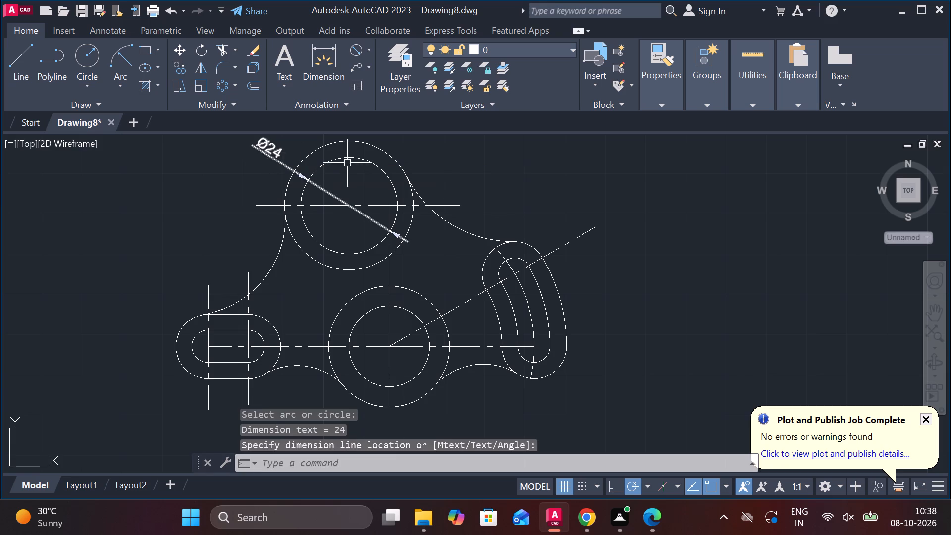
pyautogui.click(368, 44)
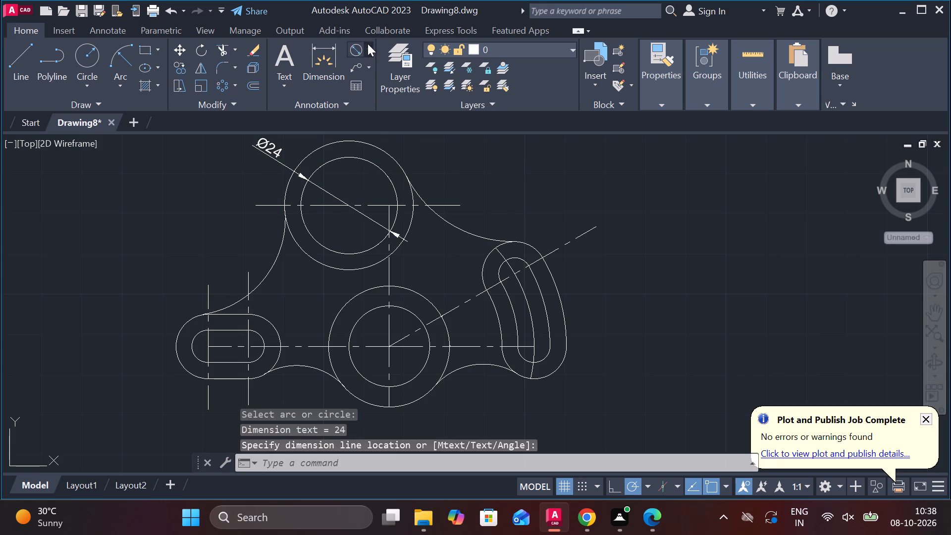
pyautogui.click(389, 228)
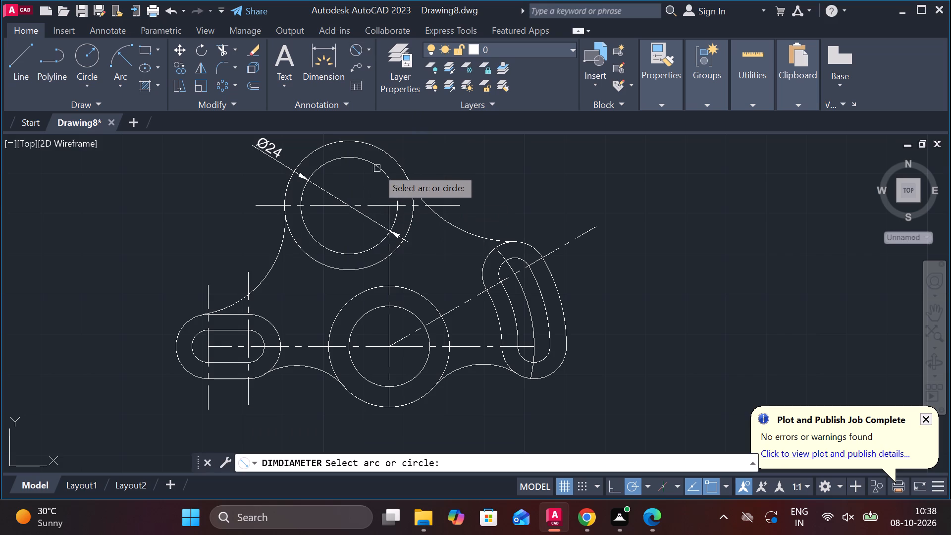
pyautogui.click(401, 166)
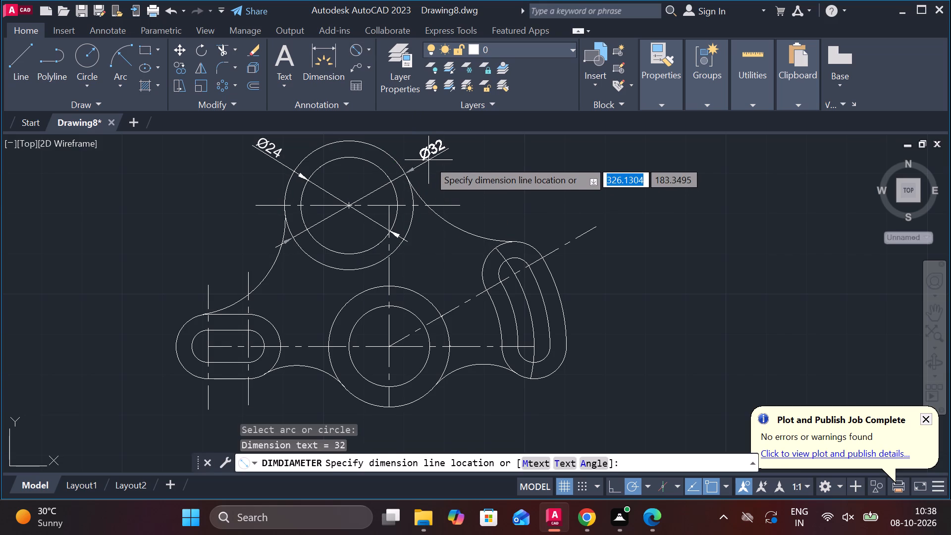
pyautogui.click(428, 160)
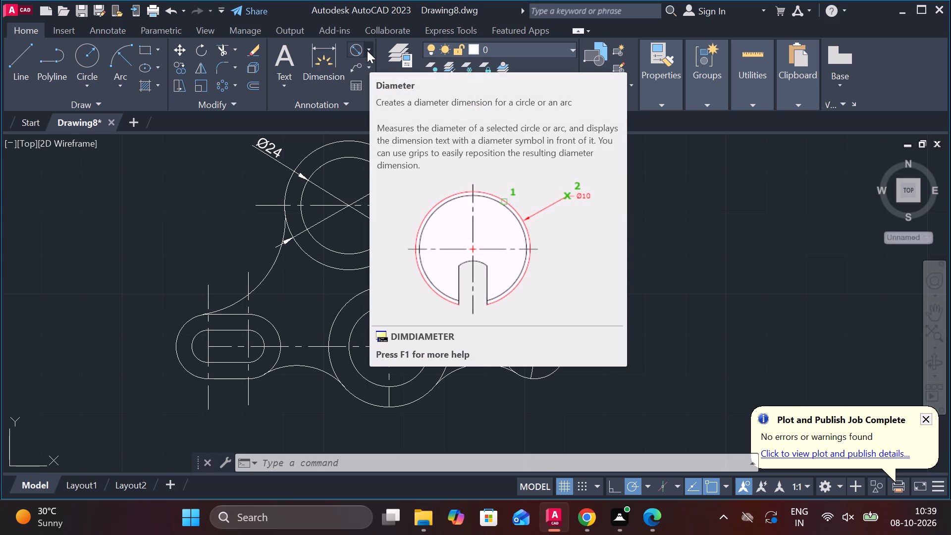
# Add a diameter dimension to the lower pair's inner circle, placing the text outside the pair at its upper left.
pyautogui.click(367, 51)
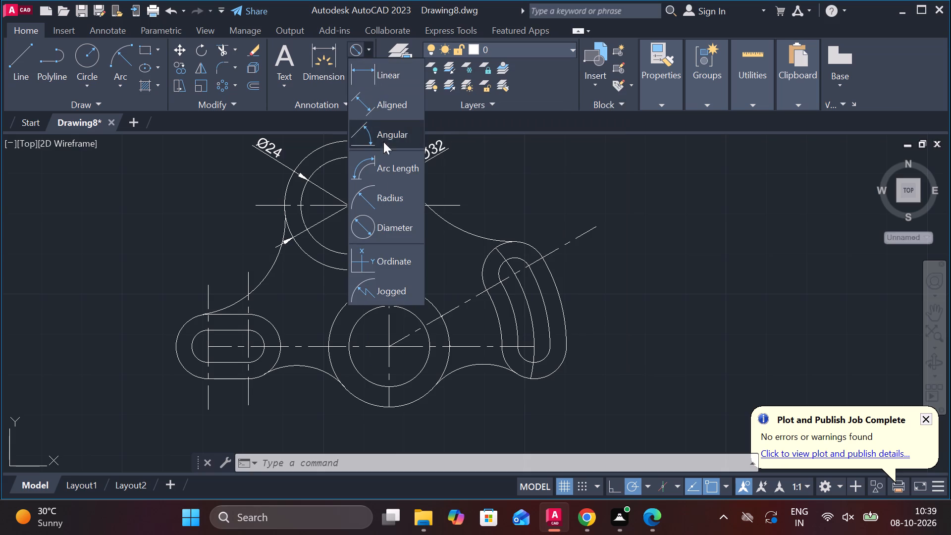
pyautogui.click(402, 225)
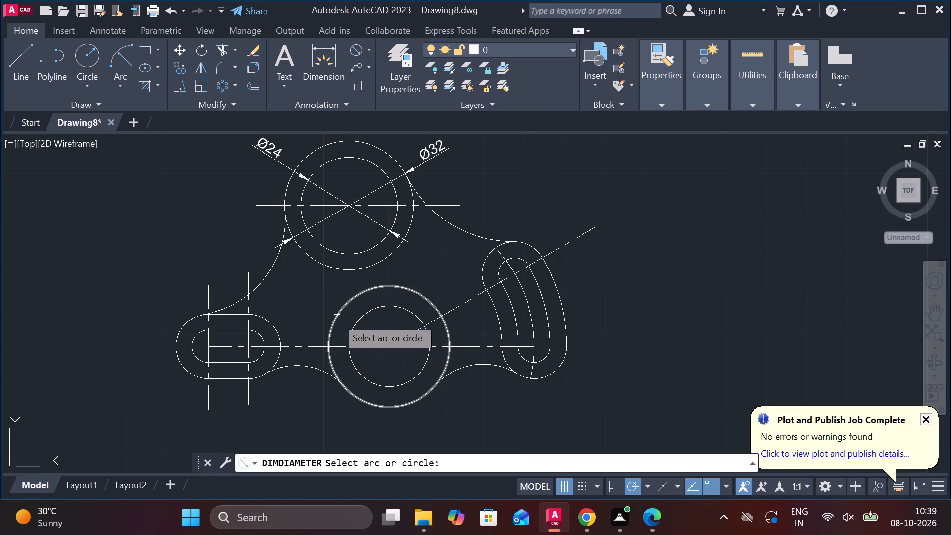
pyautogui.click(360, 321)
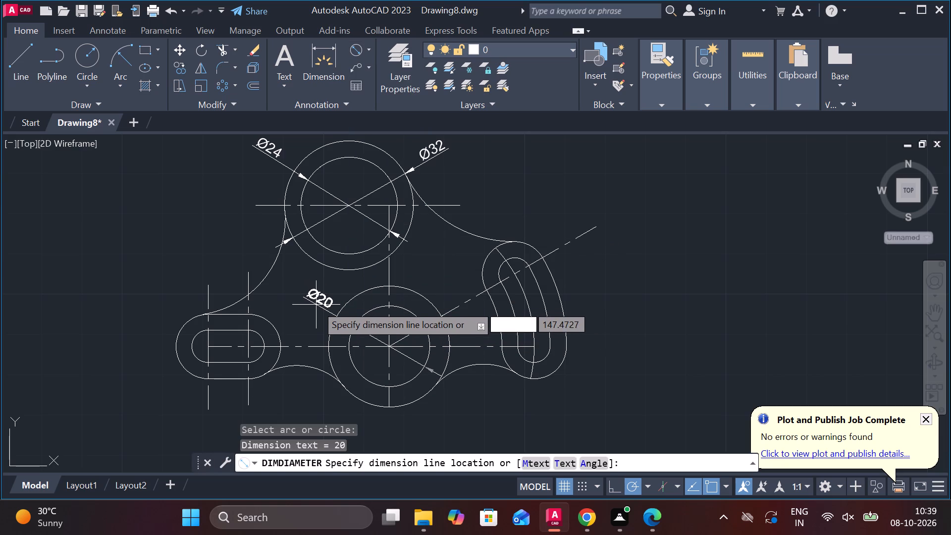
pyautogui.click(314, 304)
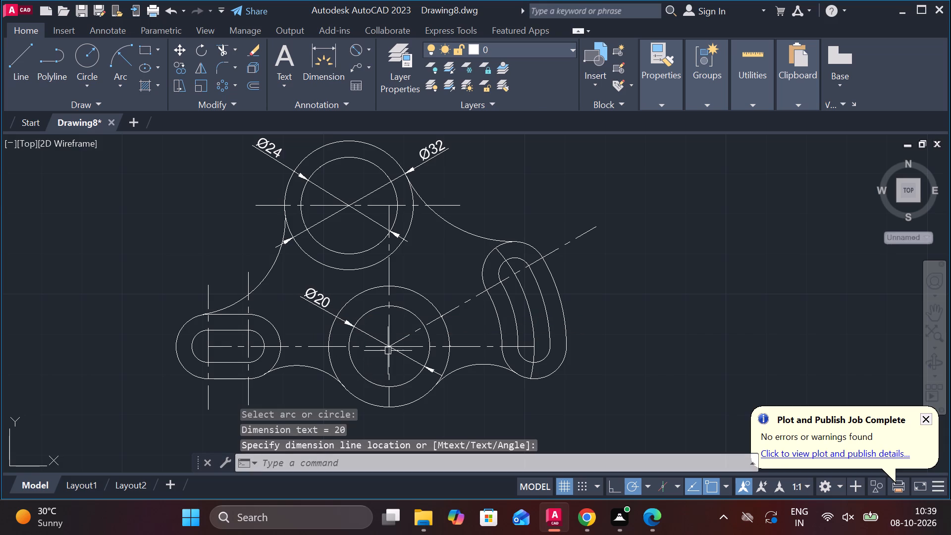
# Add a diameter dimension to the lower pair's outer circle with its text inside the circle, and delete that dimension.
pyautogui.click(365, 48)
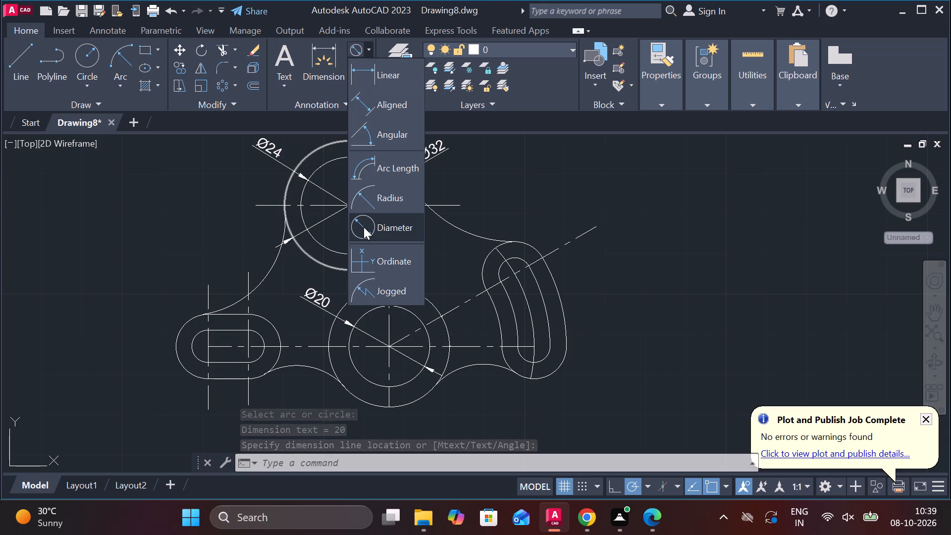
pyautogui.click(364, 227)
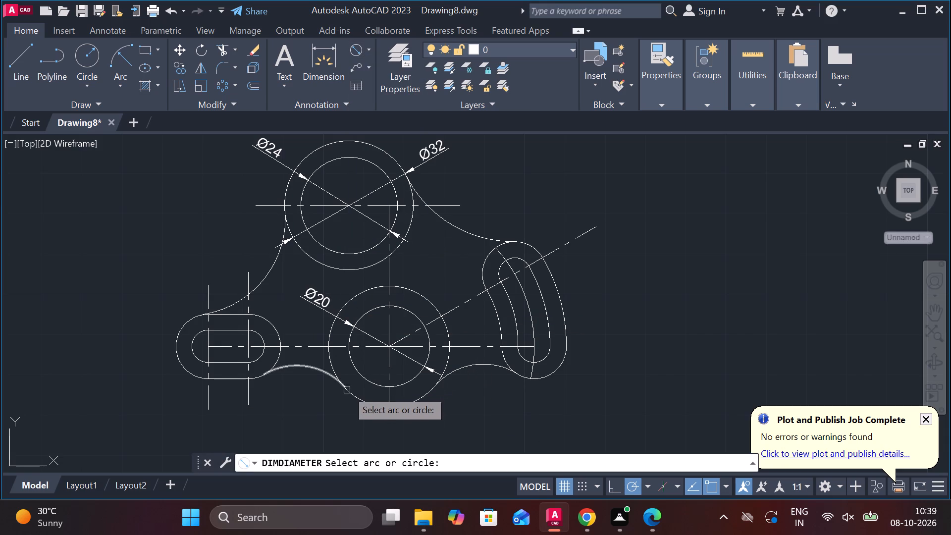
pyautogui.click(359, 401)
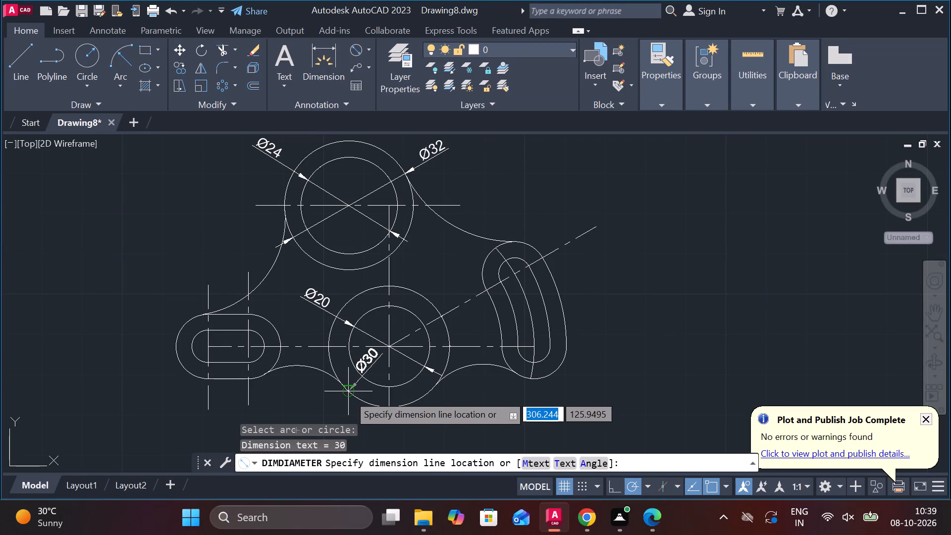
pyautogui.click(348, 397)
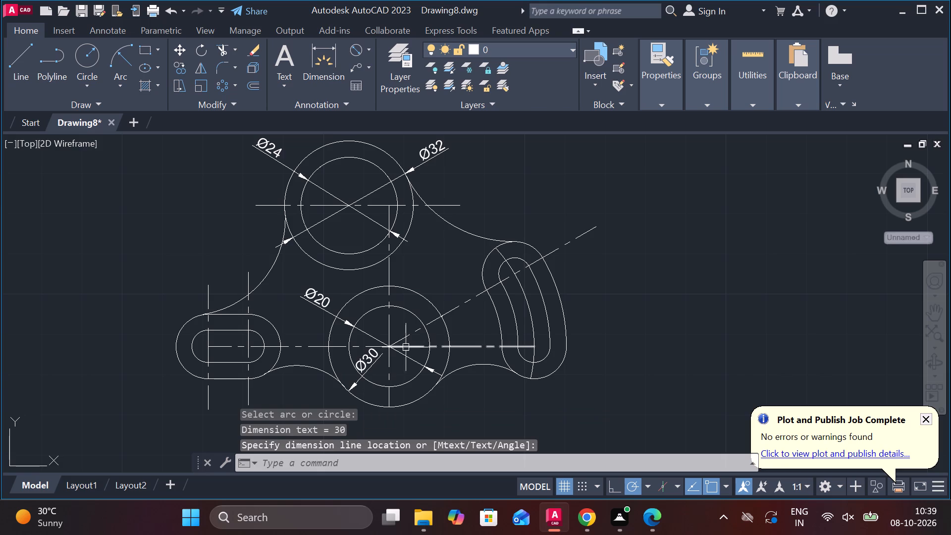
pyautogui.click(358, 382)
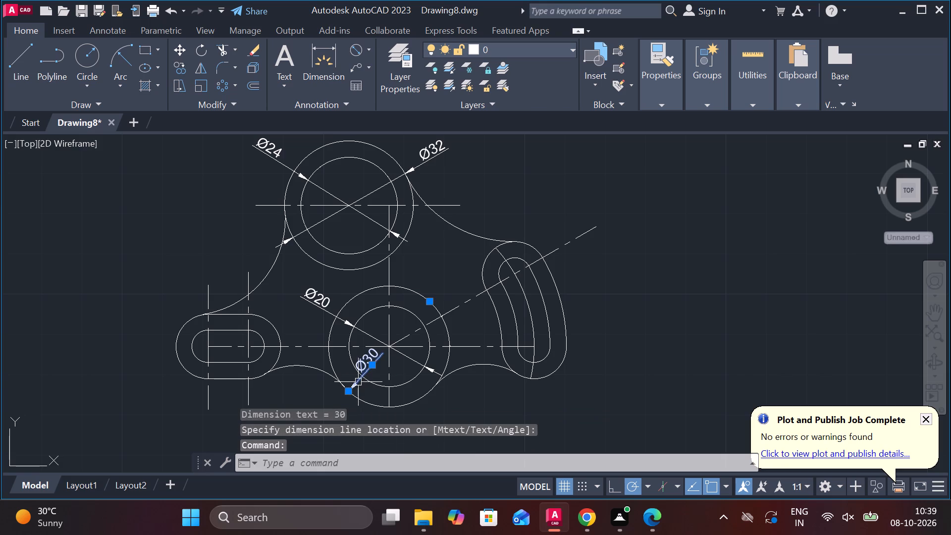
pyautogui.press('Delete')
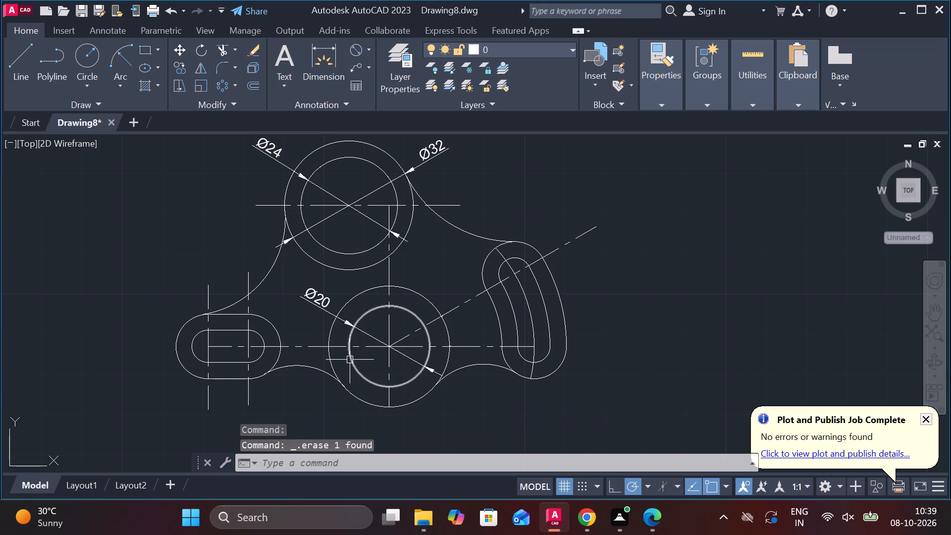
# Add a diameter dimension to the lower pair's outer circle, placing the text outside at the circle's lower left.
pyautogui.scroll(-2, 352, 351)
pyautogui.scroll(1, 352, 361)
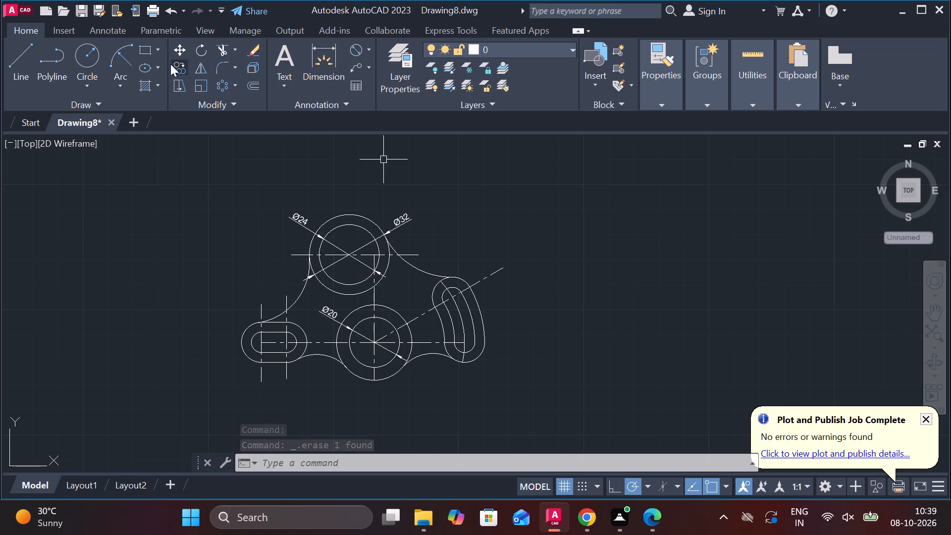
pyautogui.click(368, 50)
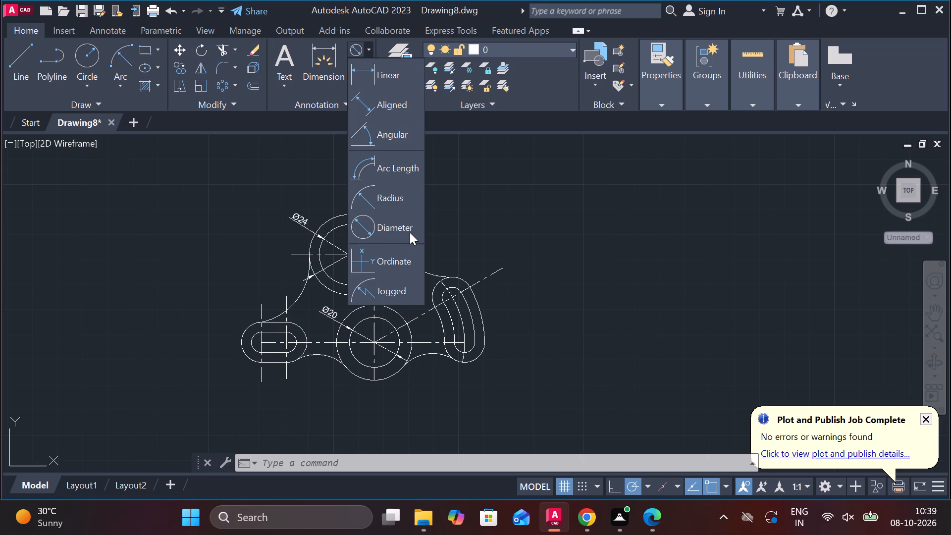
pyautogui.click(410, 232)
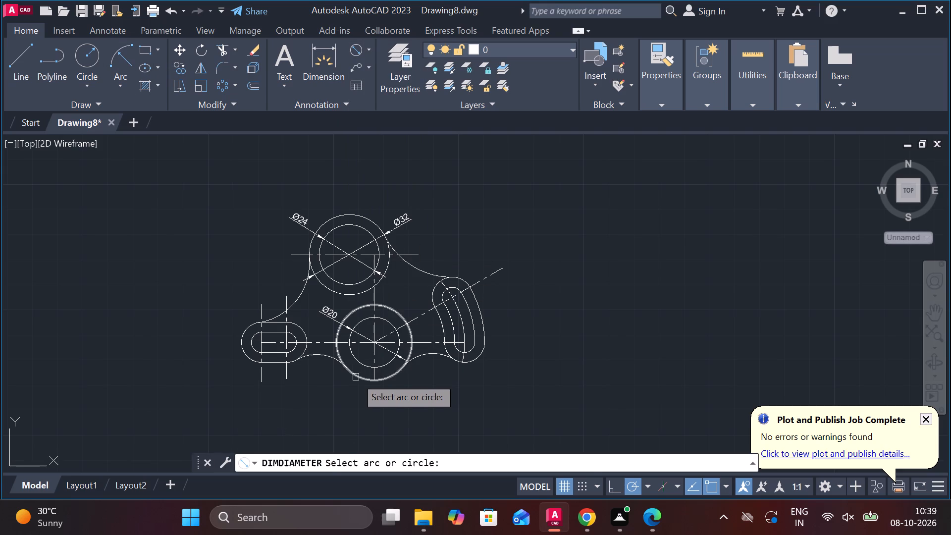
pyautogui.click(356, 377)
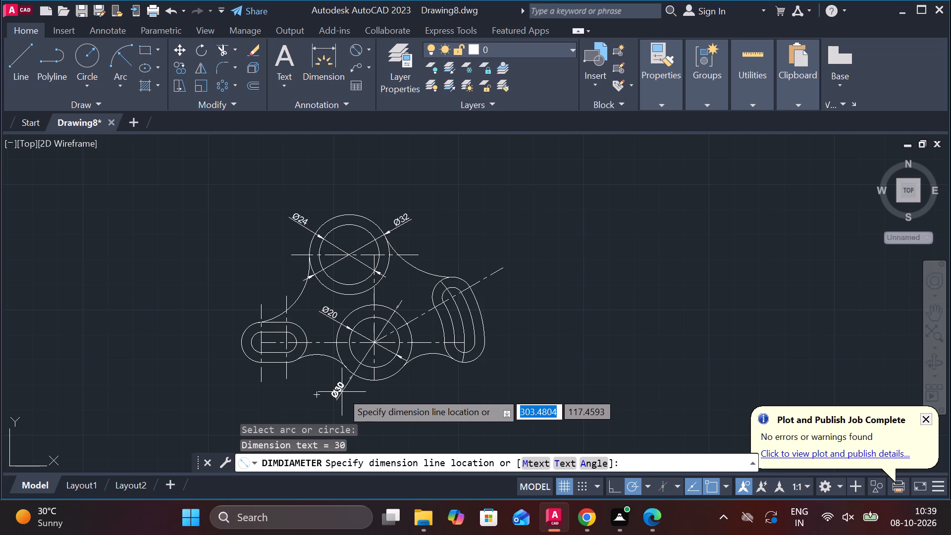
pyautogui.click(352, 393)
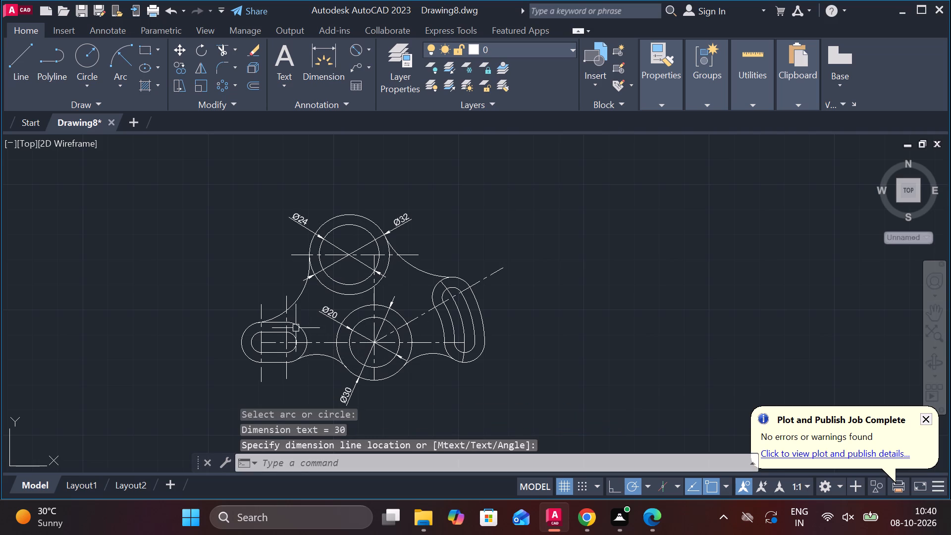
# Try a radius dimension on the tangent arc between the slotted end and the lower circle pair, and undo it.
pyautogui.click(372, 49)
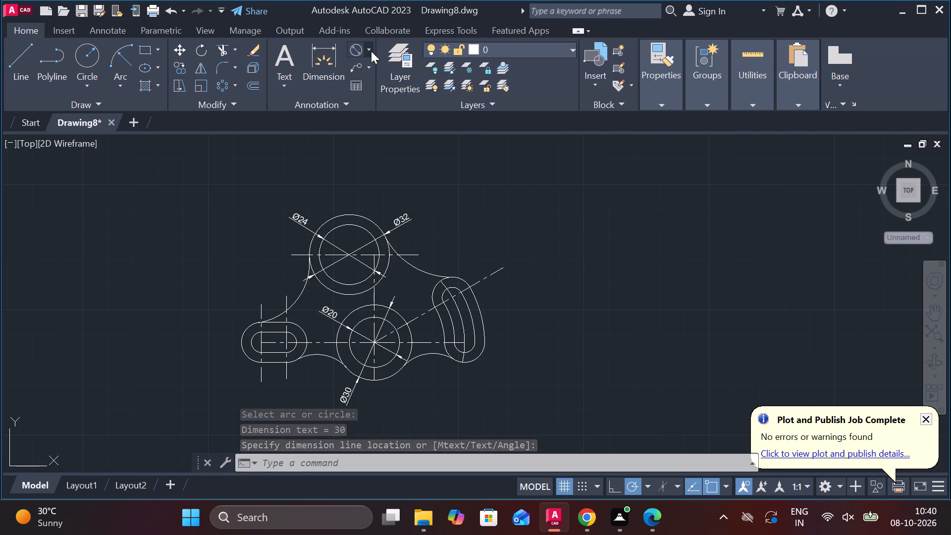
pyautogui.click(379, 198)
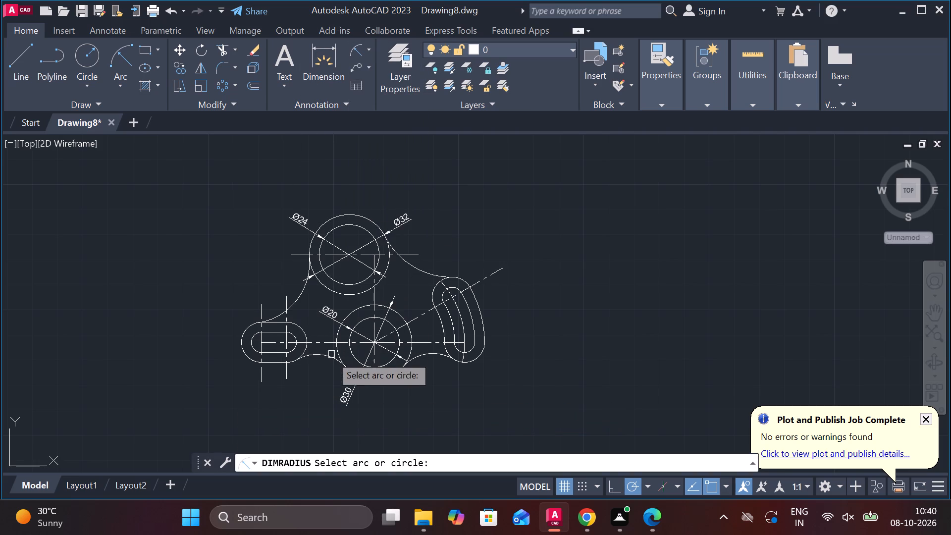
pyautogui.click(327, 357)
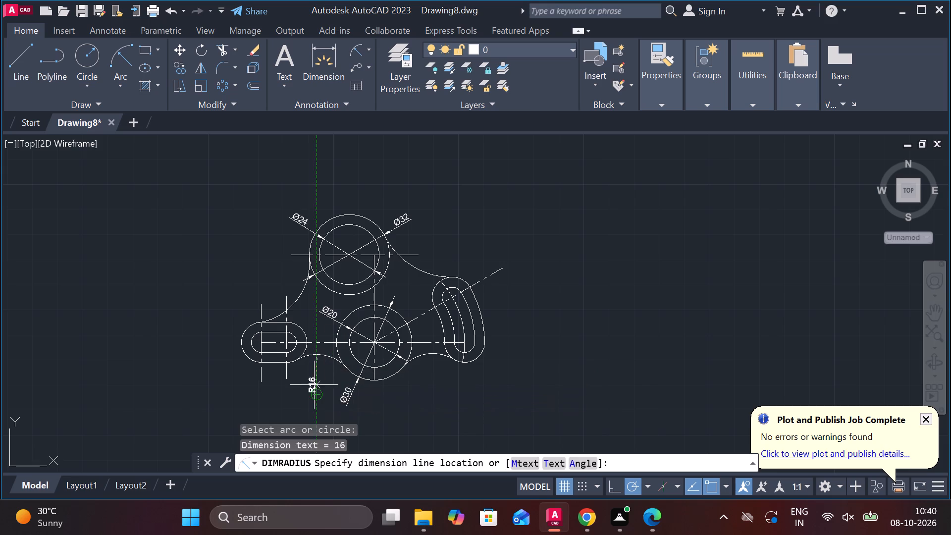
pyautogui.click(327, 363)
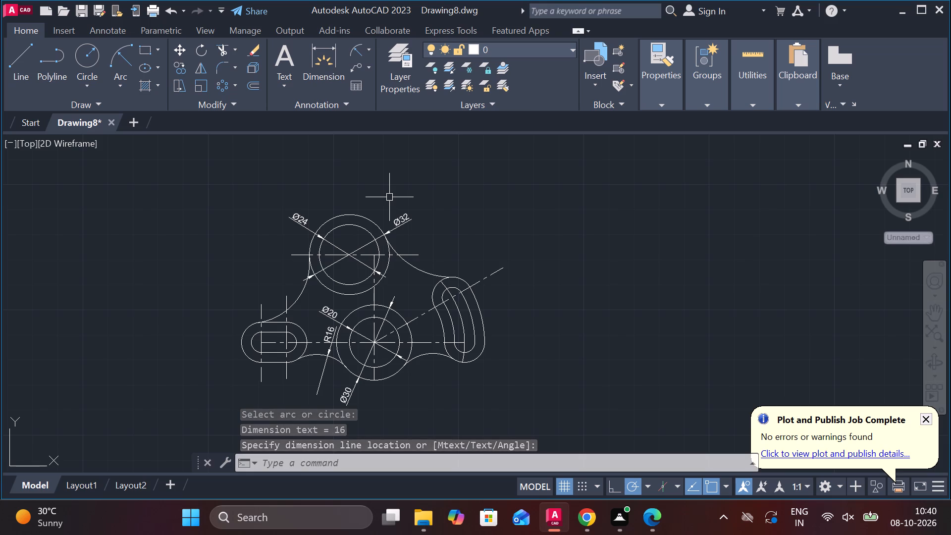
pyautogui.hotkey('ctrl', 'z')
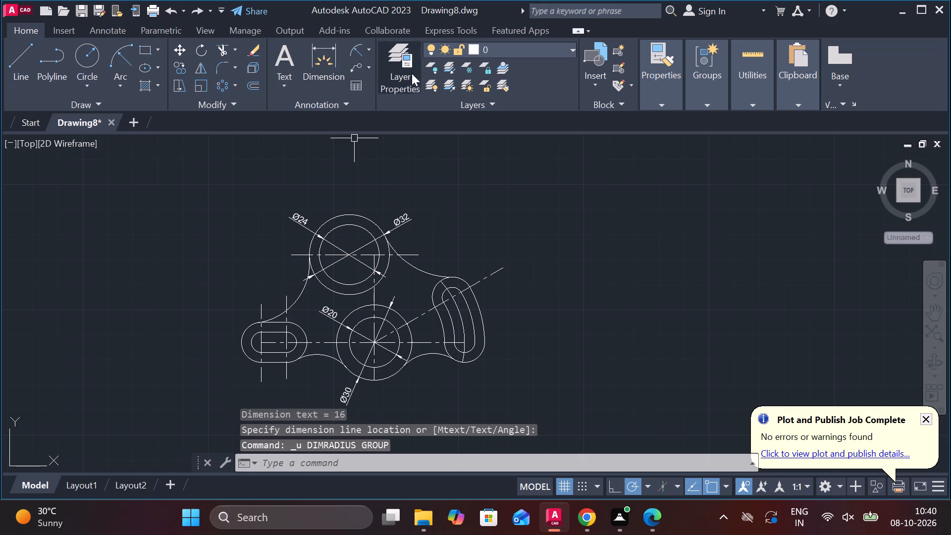
# Add a radius dimension to the tangent arc between the slotted end and the lower circle pair, placing the text below the arc.
pyautogui.click(366, 50)
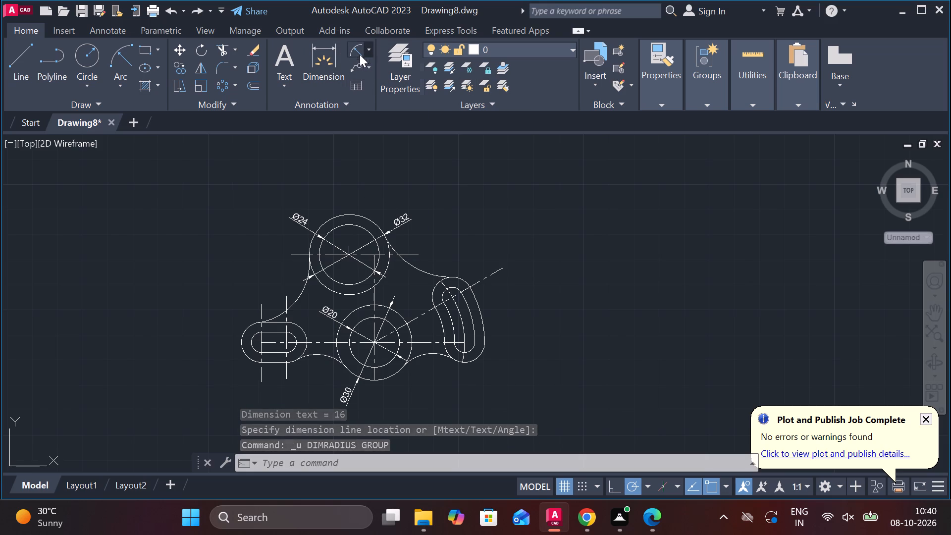
pyautogui.click(372, 199)
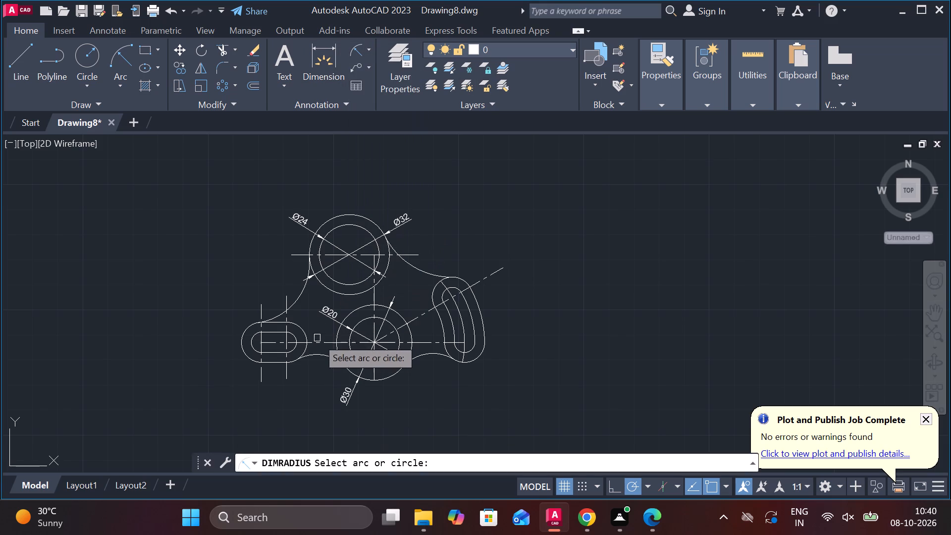
pyautogui.click(327, 357)
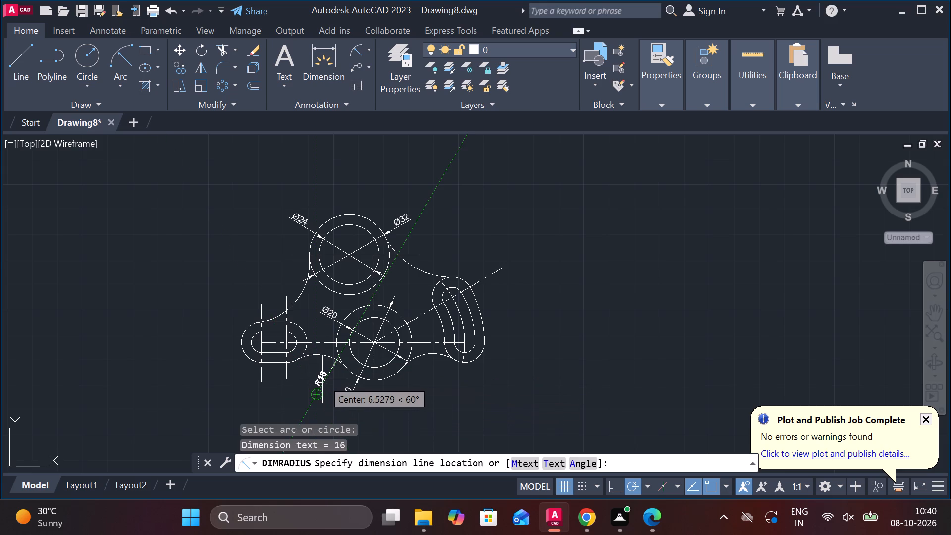
pyautogui.click(307, 377)
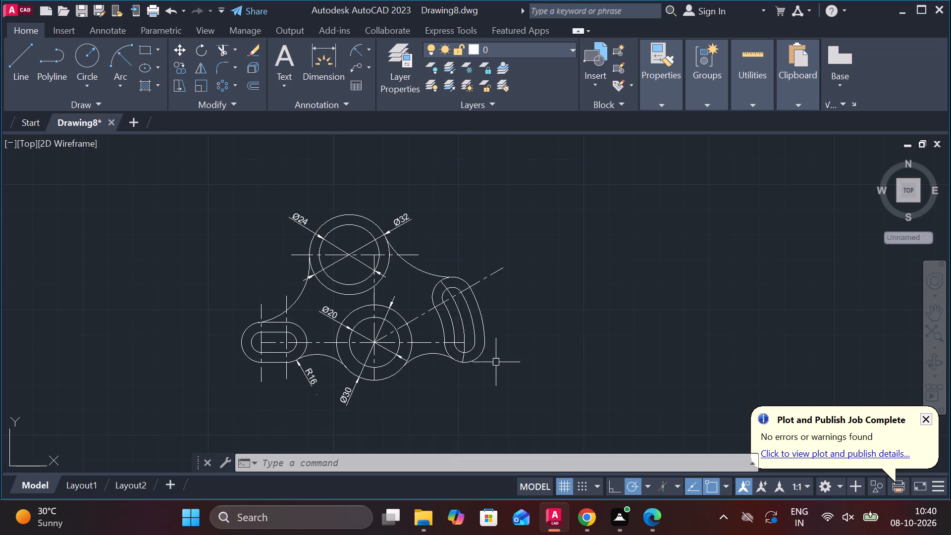
# Add a radius dimension to the tangent arc between the lower circle pair and the curved slot, with its text below the arc.
pyautogui.click(373, 49)
pyautogui.click(397, 200)
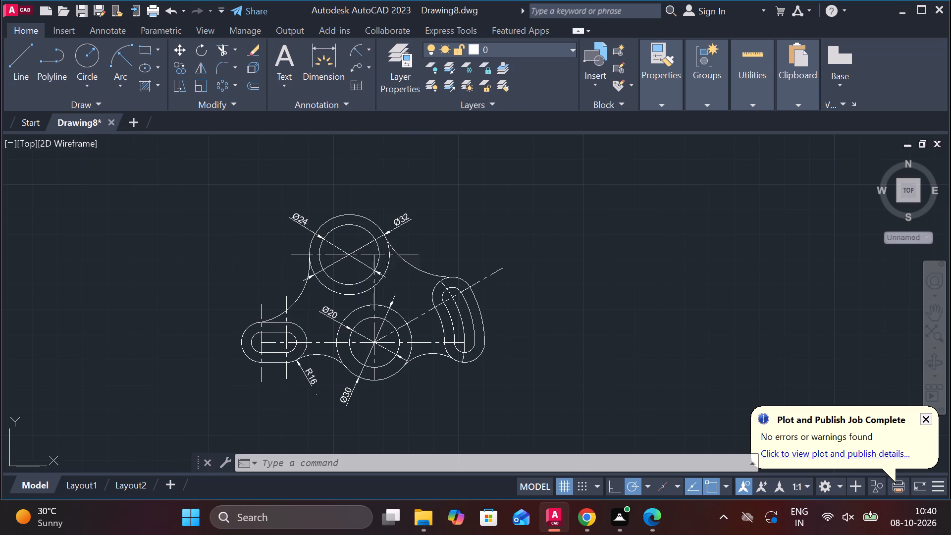
pyautogui.click(428, 357)
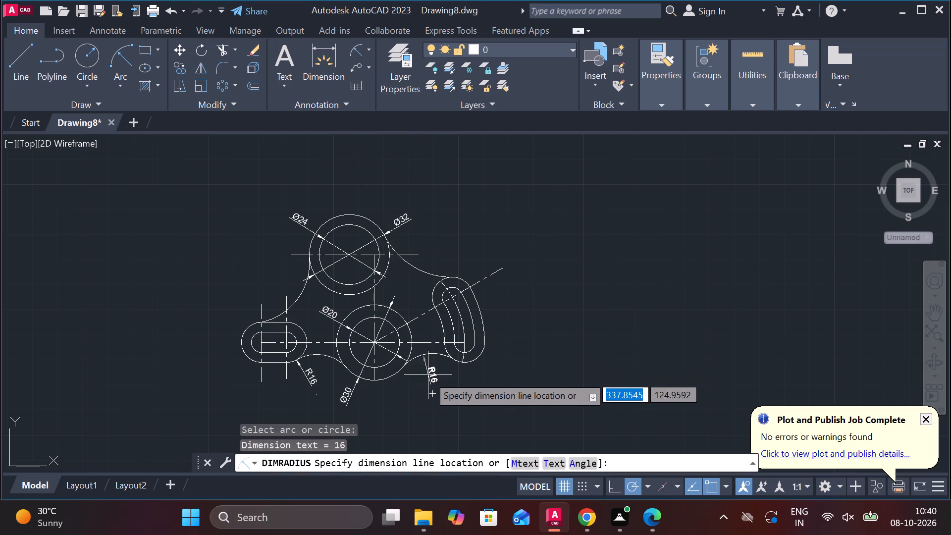
pyautogui.click(428, 382)
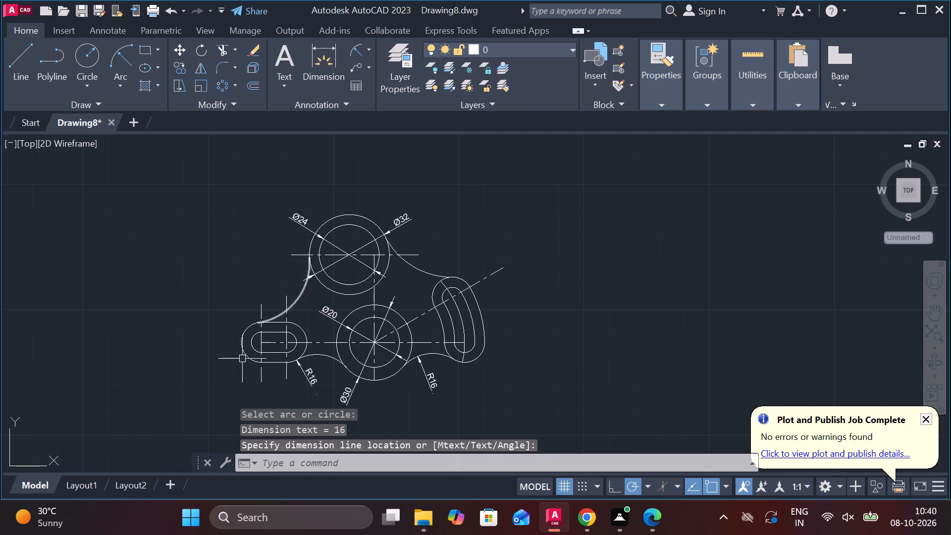
# Add a horizontal linear dimension between the straight slot's two end centres, placing it well below the slot.
pyautogui.click(372, 47)
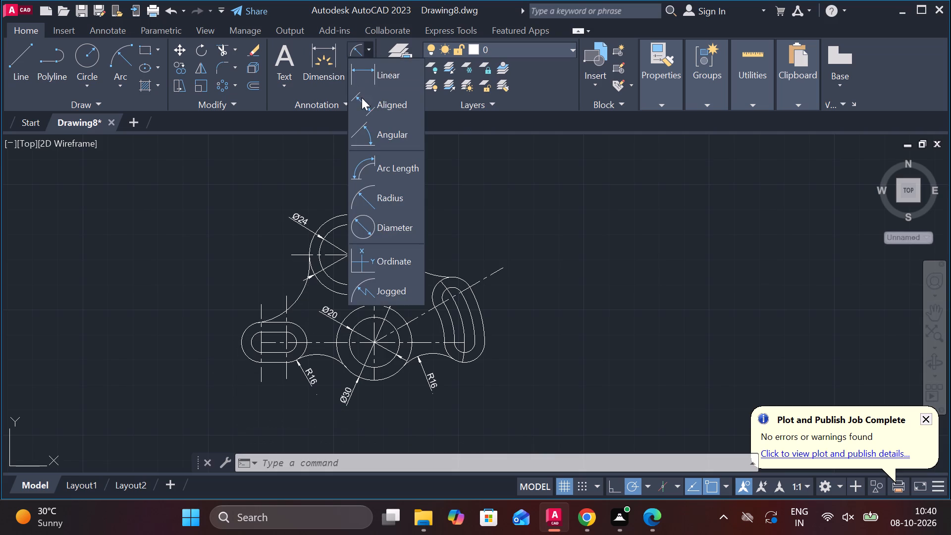
pyautogui.click(382, 71)
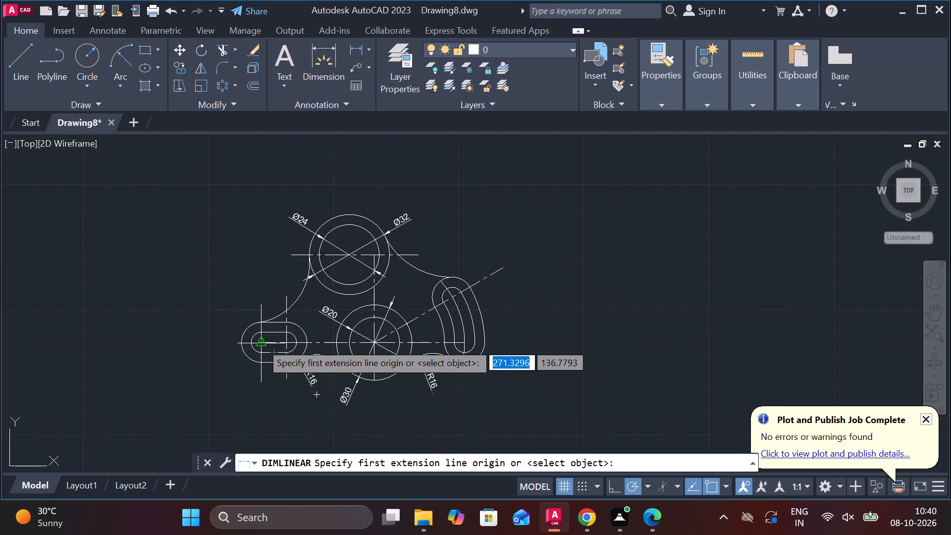
pyautogui.click(261, 343)
pyautogui.click(283, 343)
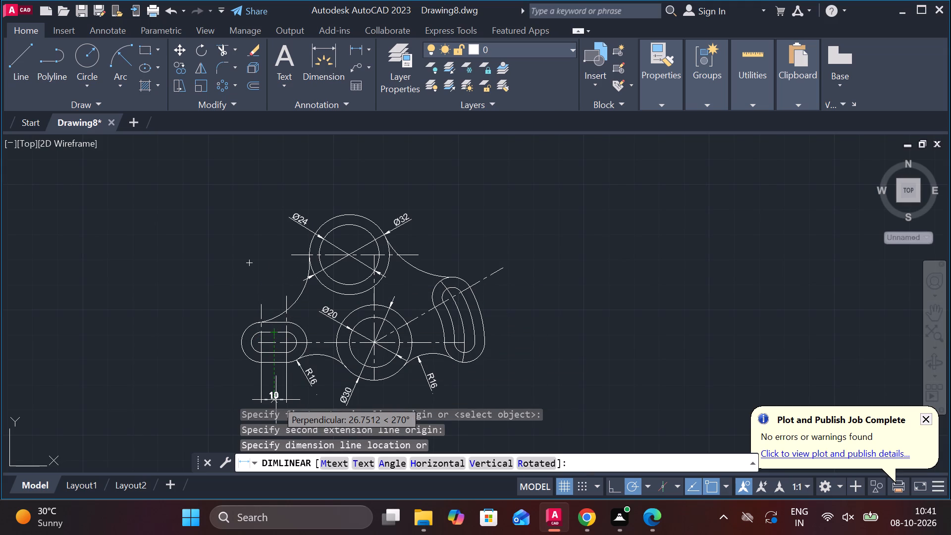
pyautogui.scroll(-1, 276, 400)
pyautogui.scroll(1, 276, 400)
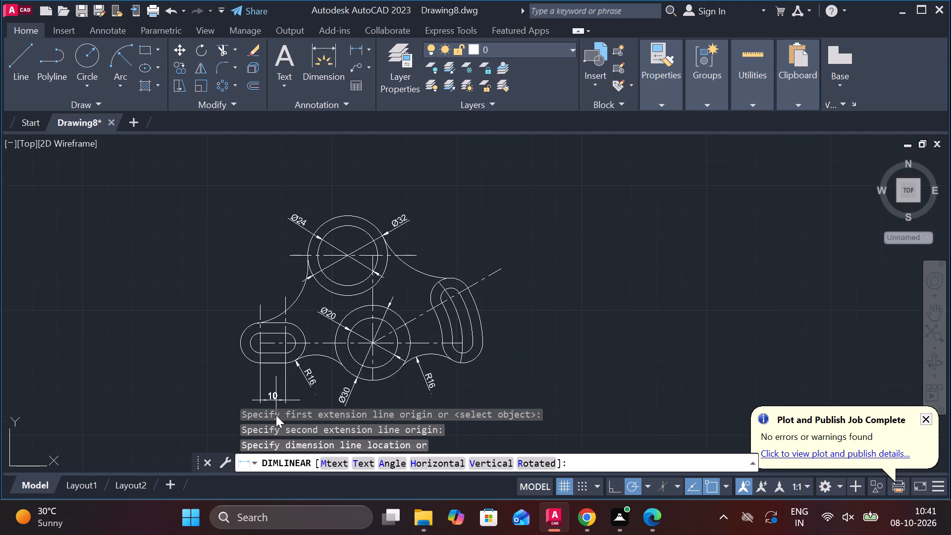
pyautogui.scroll(1, 276, 416)
pyautogui.scroll(-2, 276, 416)
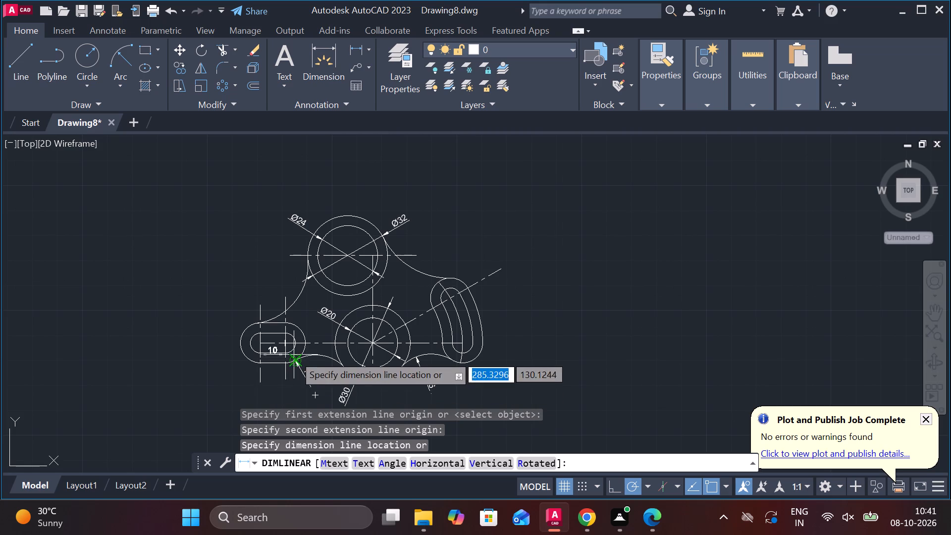
pyautogui.click(282, 428)
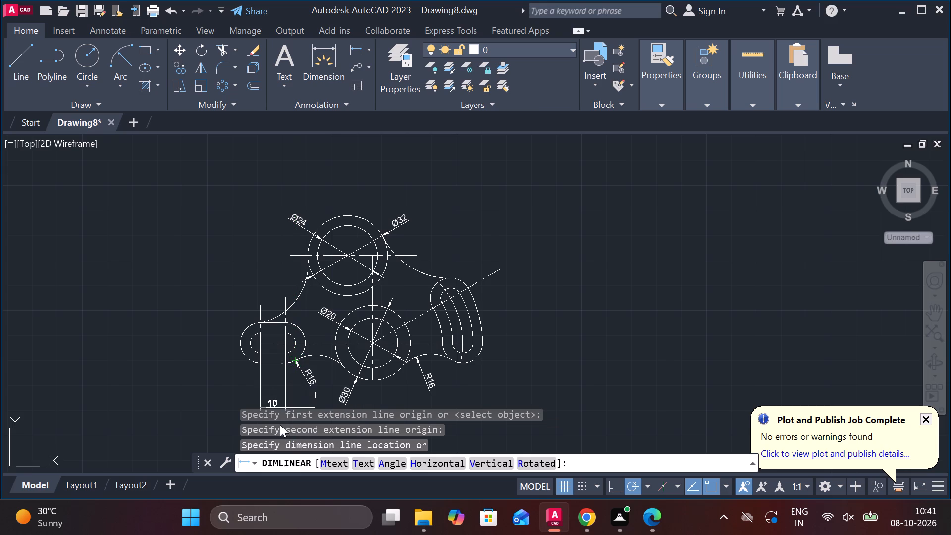
pyautogui.click(284, 423)
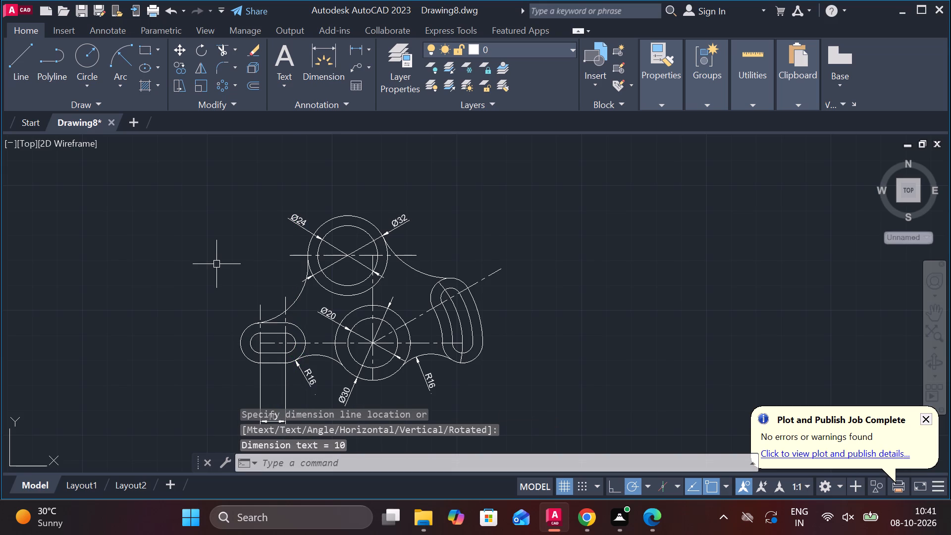
pyautogui.press('Escape')
pyautogui.press('Escape')
pyautogui.press('Escape')
pyautogui.press('Escape')
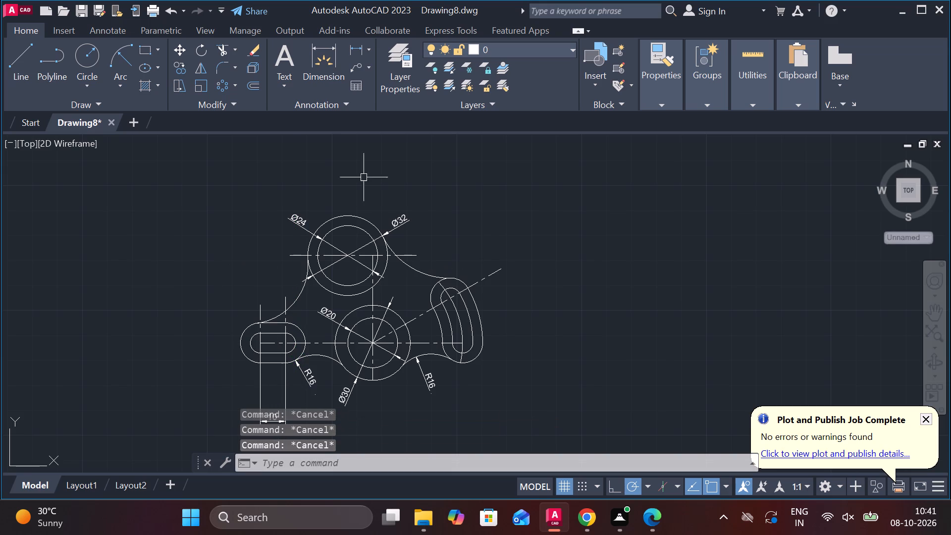
# Add a horizontal linear dimension from the straight slot's left centre to the curved slot's lower centre, just below the slot's centre-distance dimension.
pyautogui.scroll(2, 217, 393)
pyautogui.scroll(-3, 219, 393)
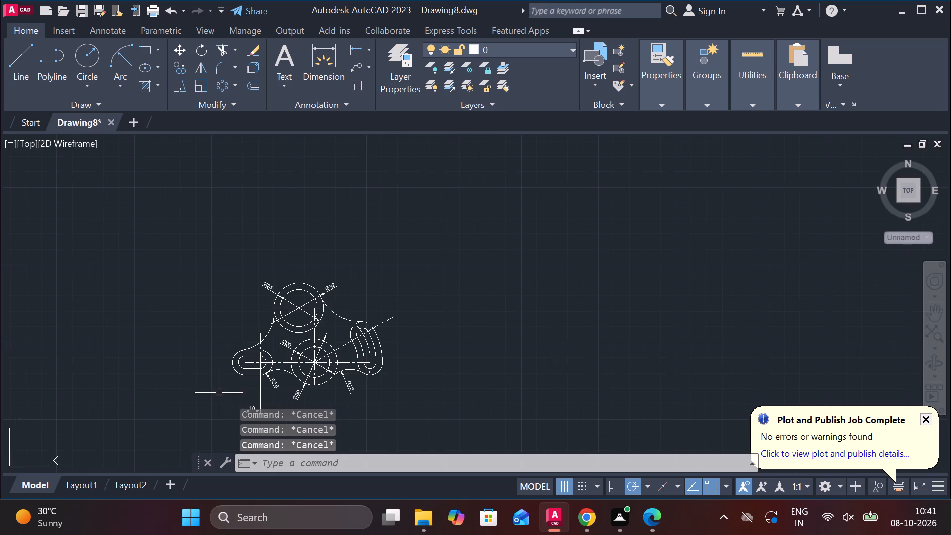
pyautogui.scroll(2, 225, 425)
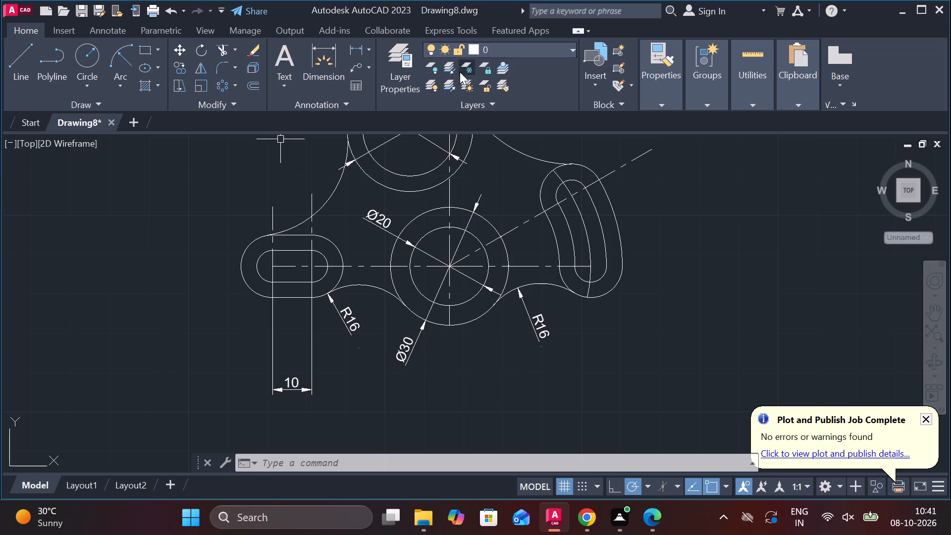
pyautogui.click(370, 50)
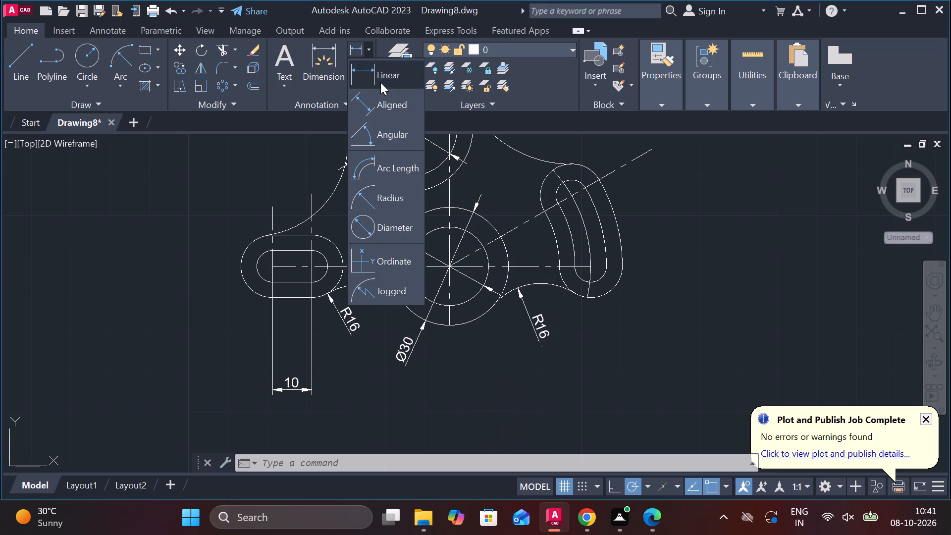
pyautogui.click(380, 82)
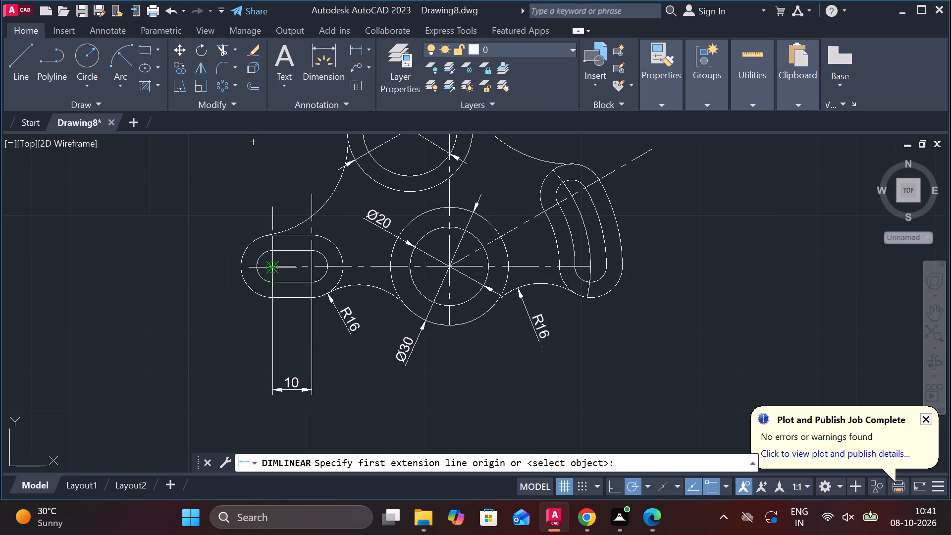
pyautogui.click(274, 266)
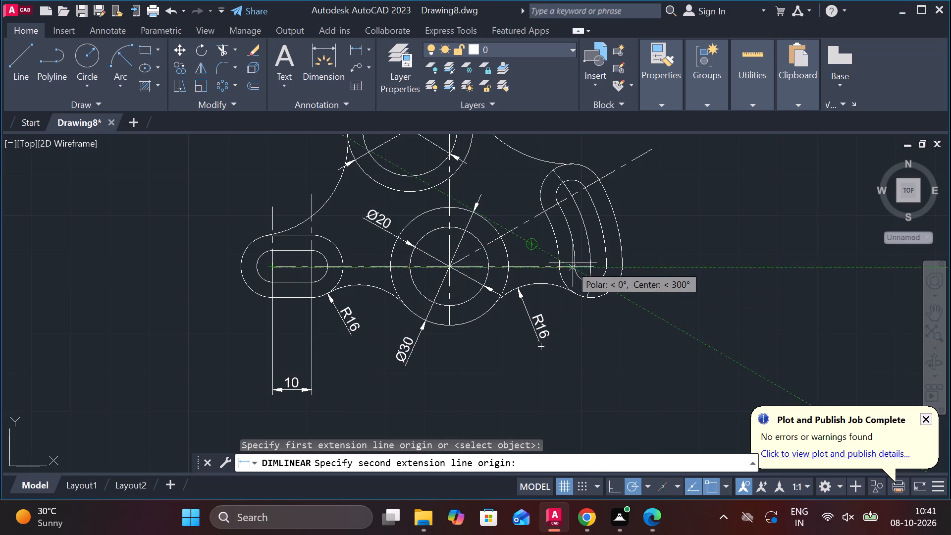
pyautogui.click(590, 266)
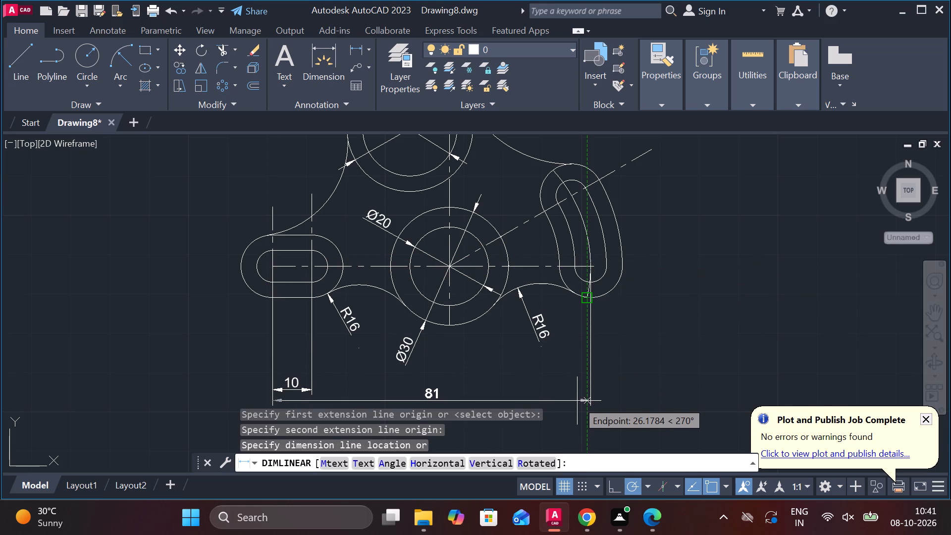
pyautogui.click(577, 401)
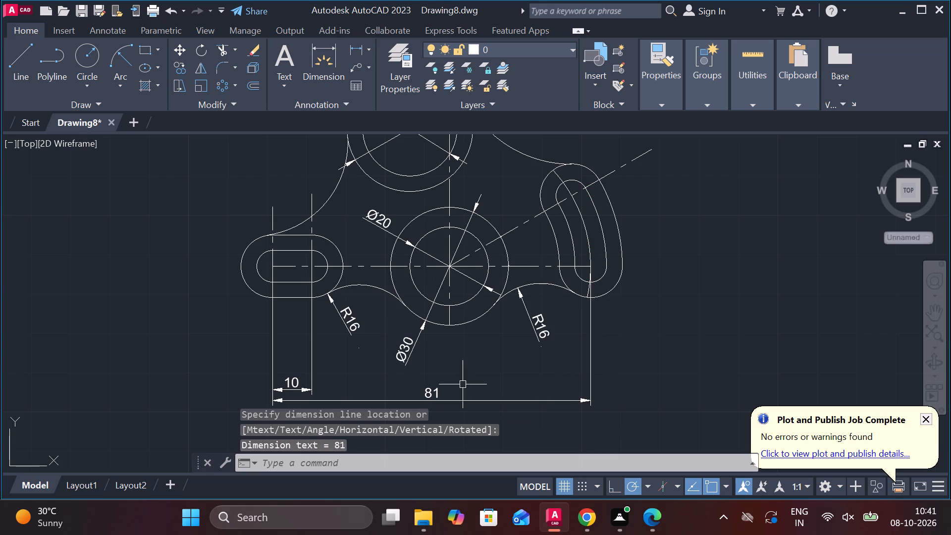
# Add a horizontal linear dimension from the lower circle pair's centre to the curved slot's lower centre, placed above the long horizontal dimension.
pyautogui.click(369, 51)
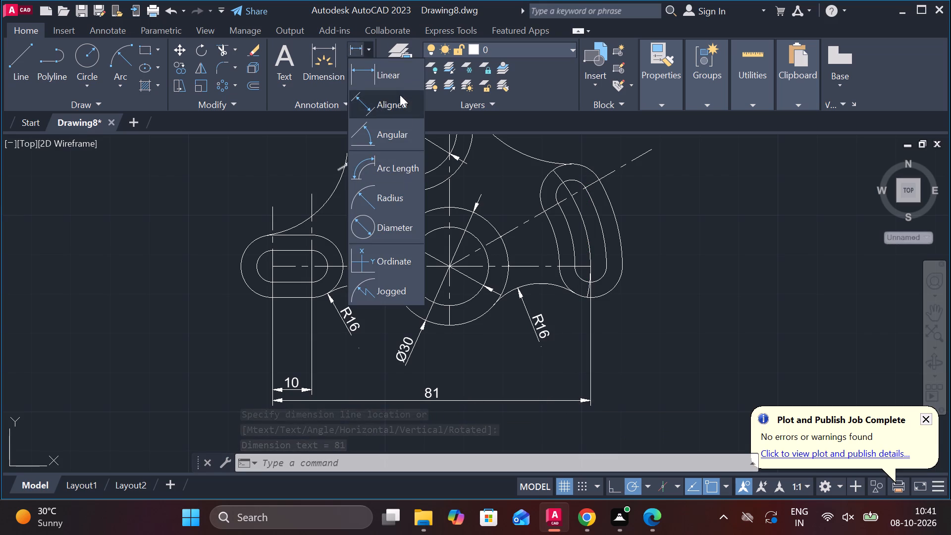
pyautogui.click(394, 73)
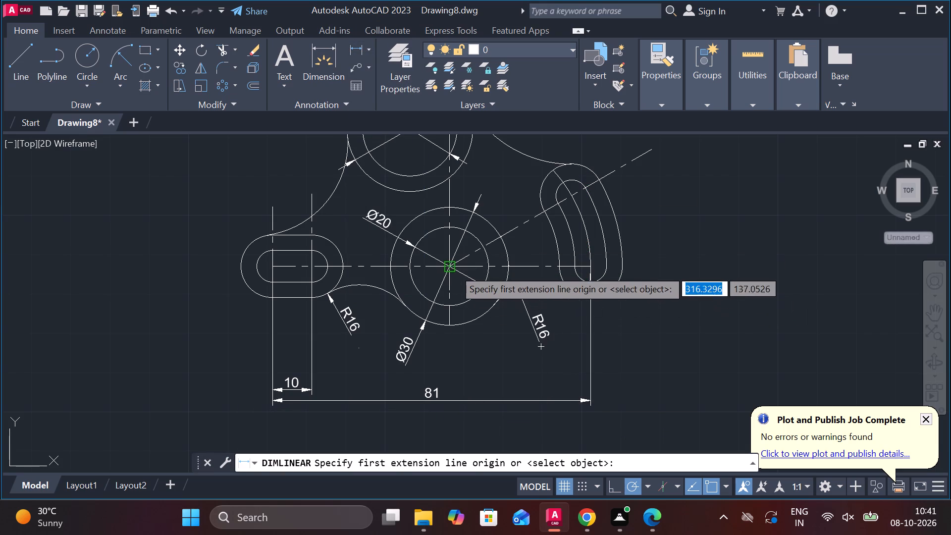
pyautogui.click(452, 267)
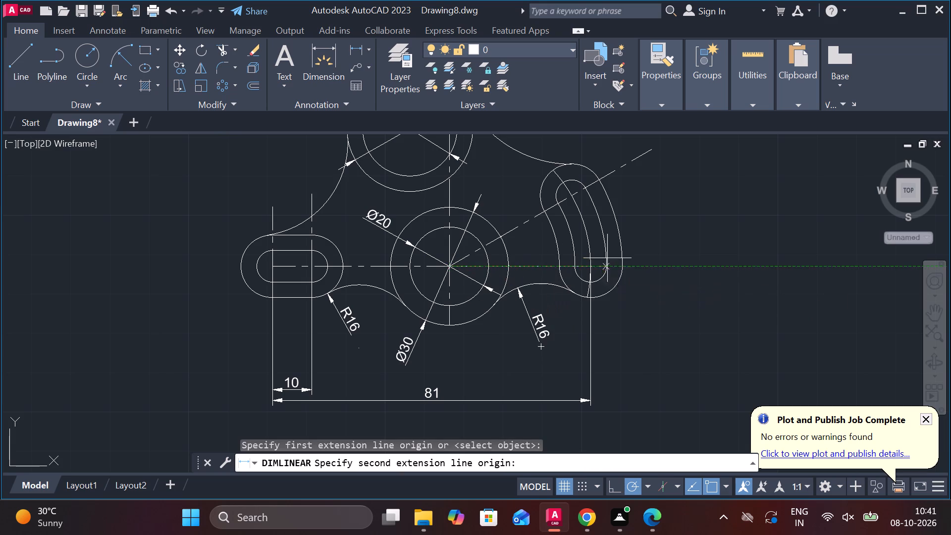
pyautogui.click(589, 264)
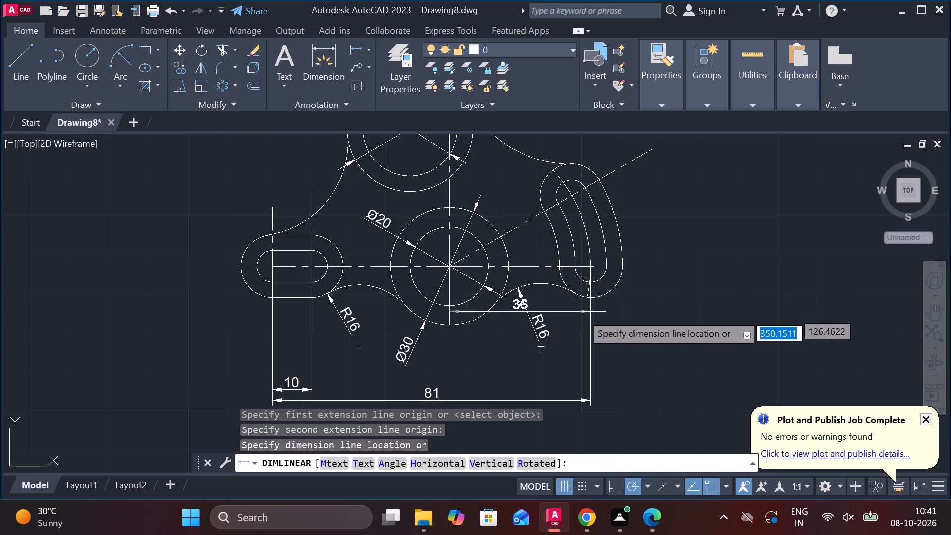
pyautogui.click(564, 365)
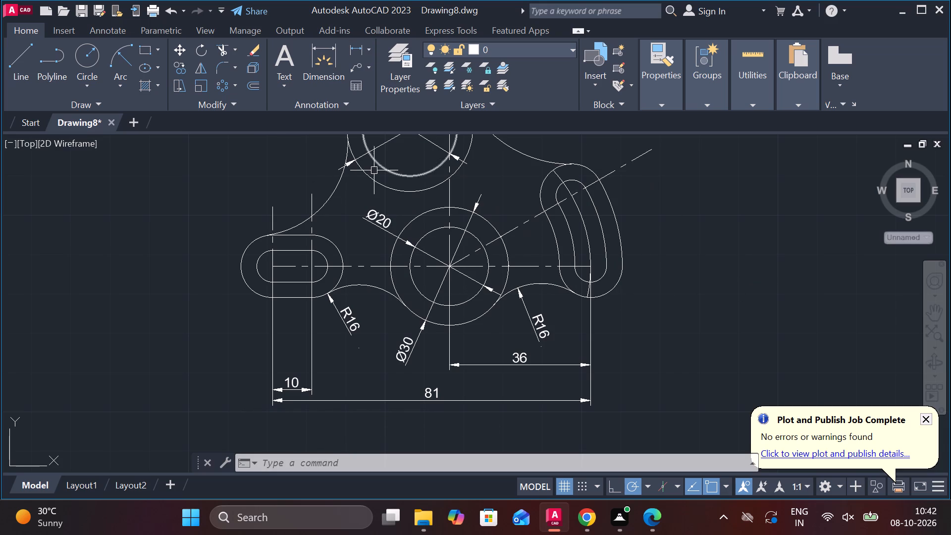
# Add a radius dimension to the tangent arc between the upper circle pair and the curved slot, with its text above the arc.
pyautogui.scroll(1, 371, 170)
pyautogui.scroll(-3, 371, 170)
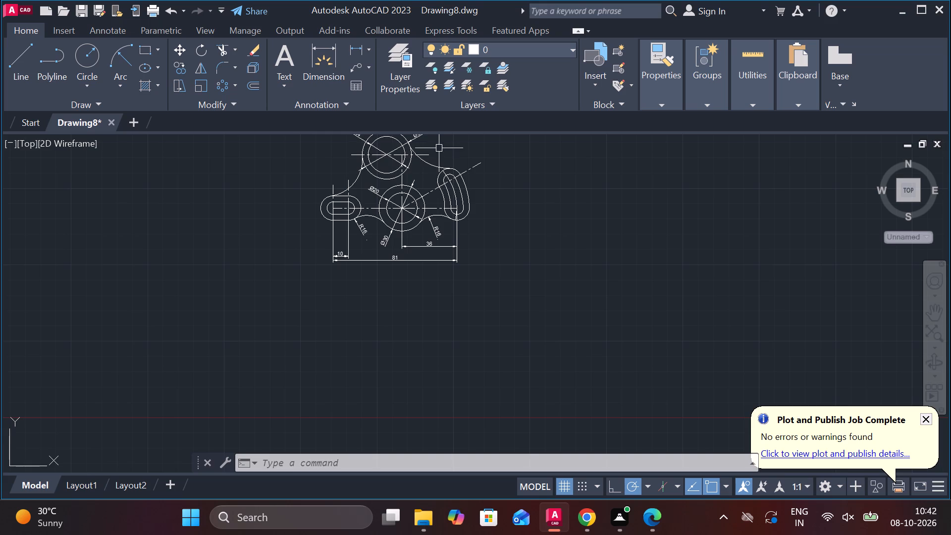
pyautogui.scroll(-1, 230, 401)
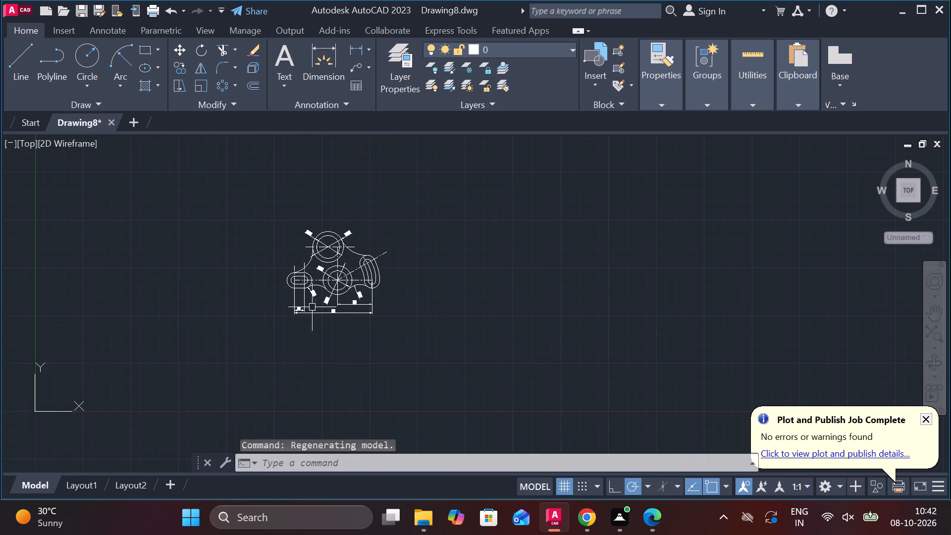
pyautogui.scroll(2, 357, 292)
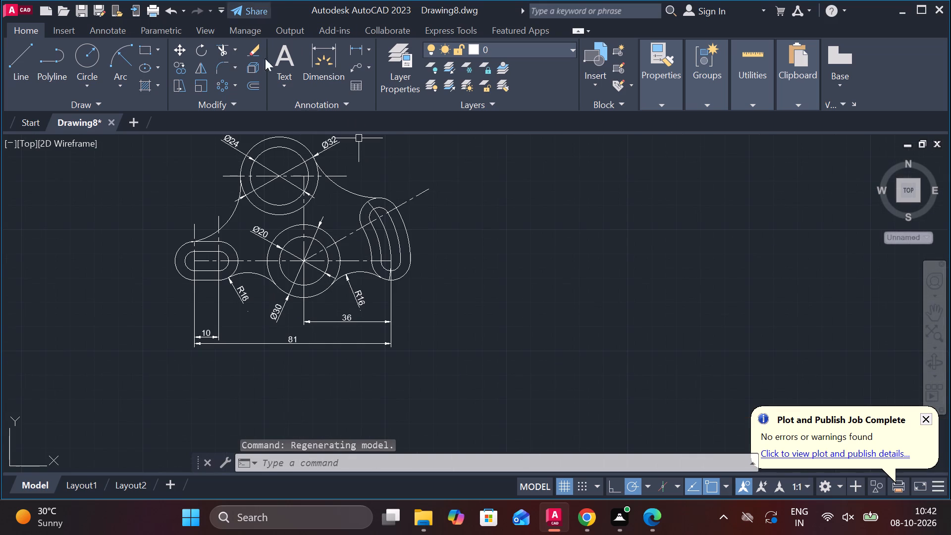
pyautogui.click(370, 50)
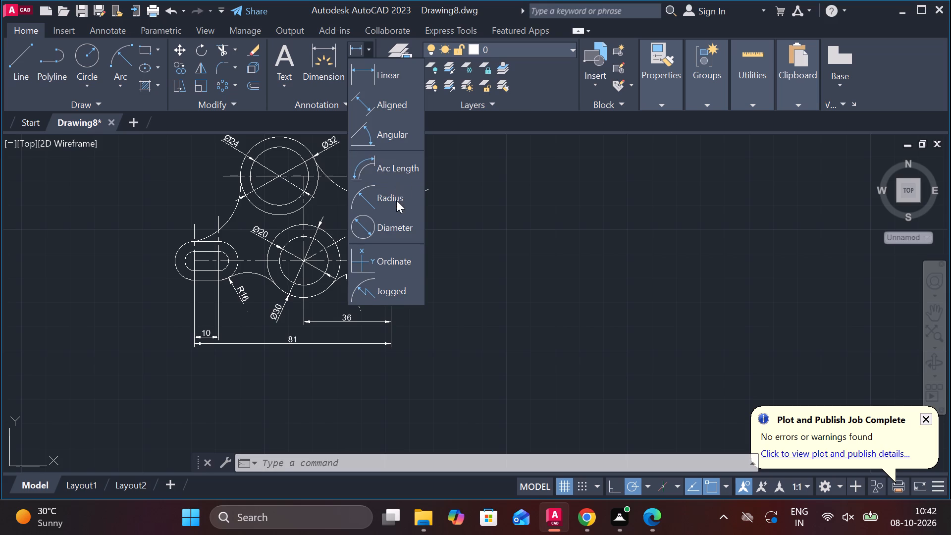
pyautogui.click(396, 200)
pyautogui.click(350, 192)
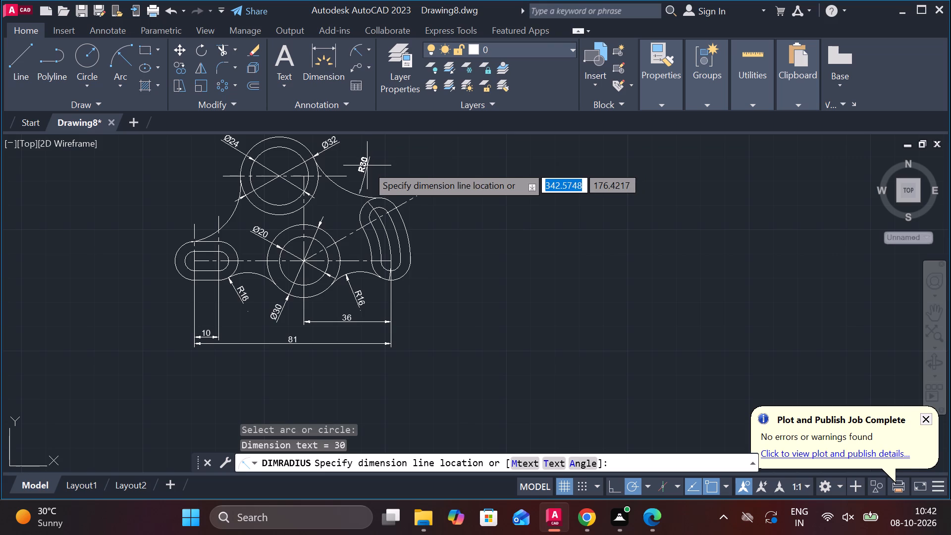
pyautogui.click(372, 158)
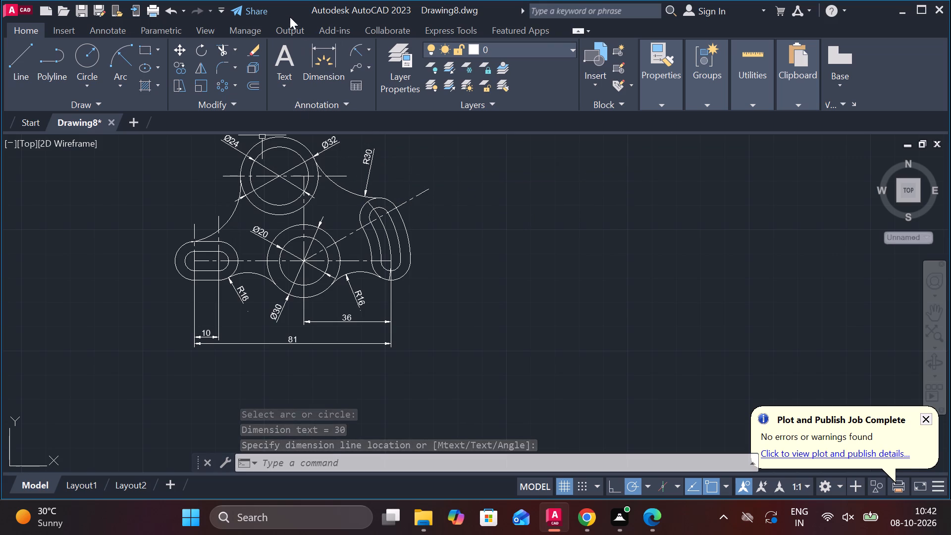
# Add a radius dimension to the tangent arc between the upper circle pair and the straight slot, with its text outside the profile.
pyautogui.click(368, 50)
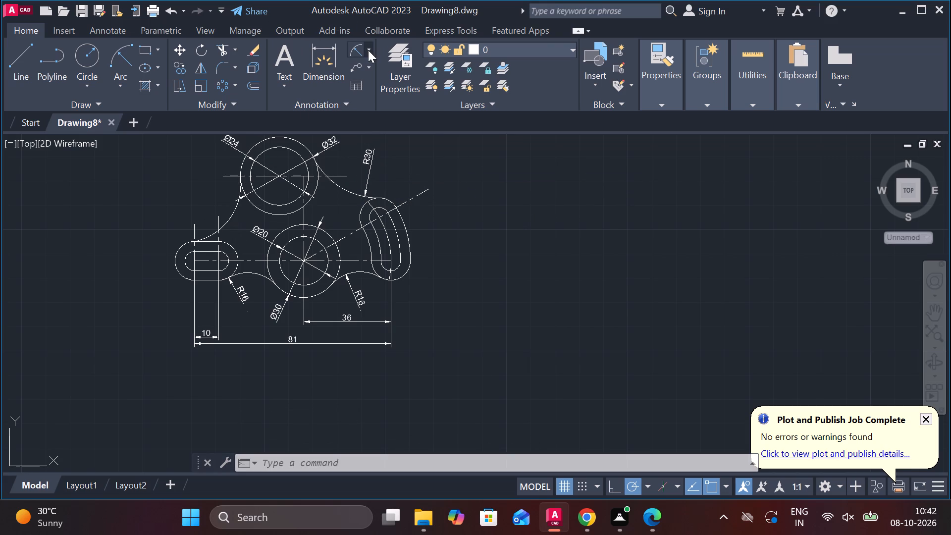
pyautogui.click(397, 192)
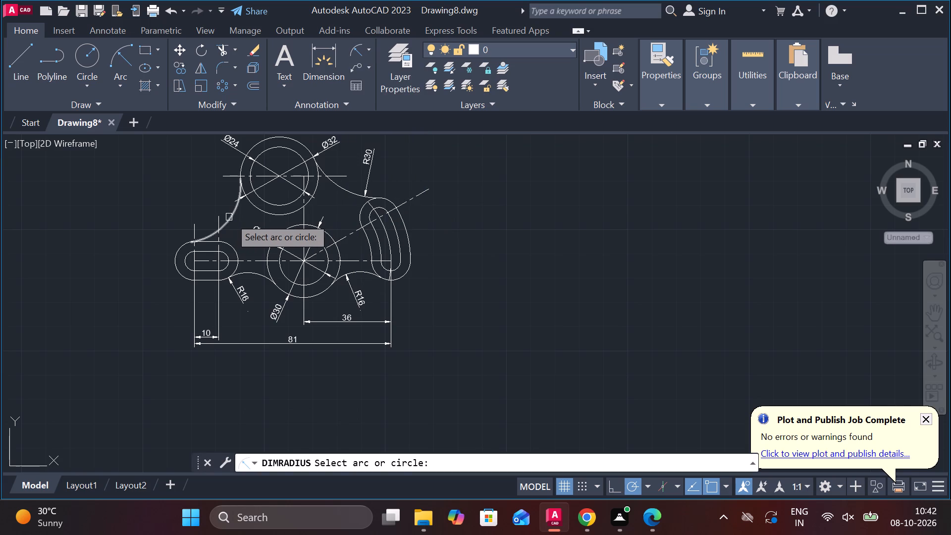
pyautogui.click(229, 217)
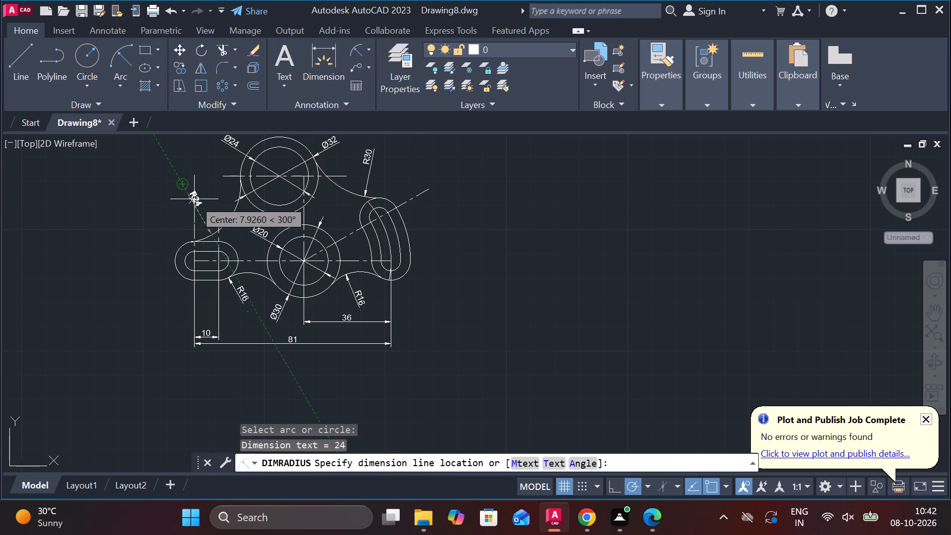
pyautogui.click(202, 191)
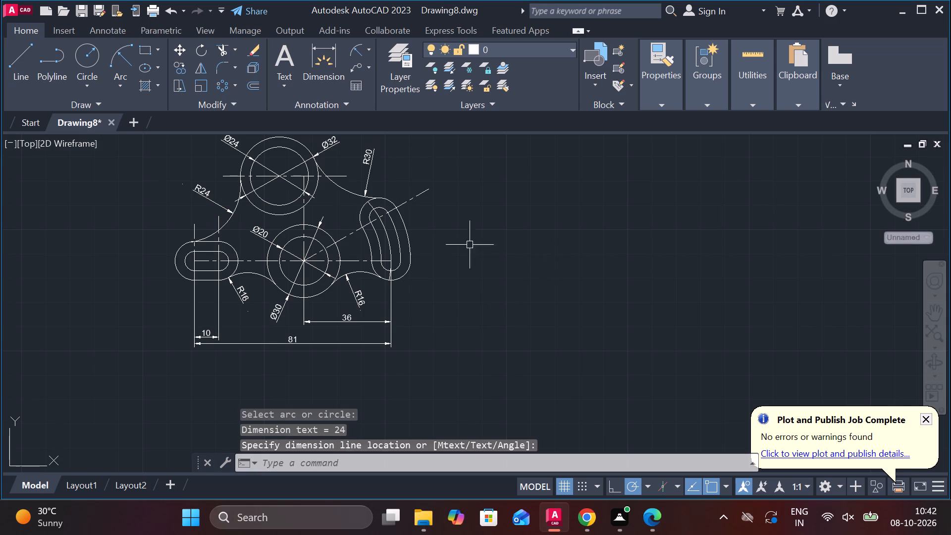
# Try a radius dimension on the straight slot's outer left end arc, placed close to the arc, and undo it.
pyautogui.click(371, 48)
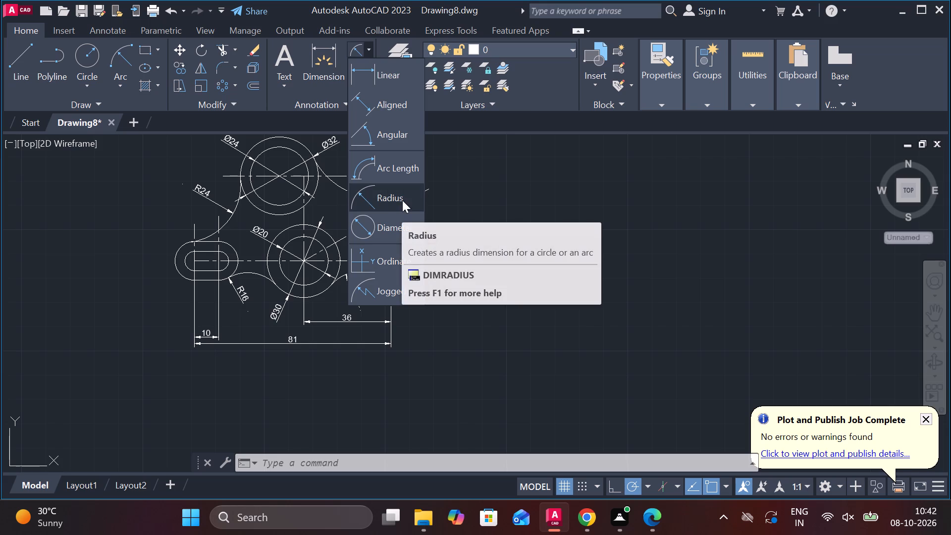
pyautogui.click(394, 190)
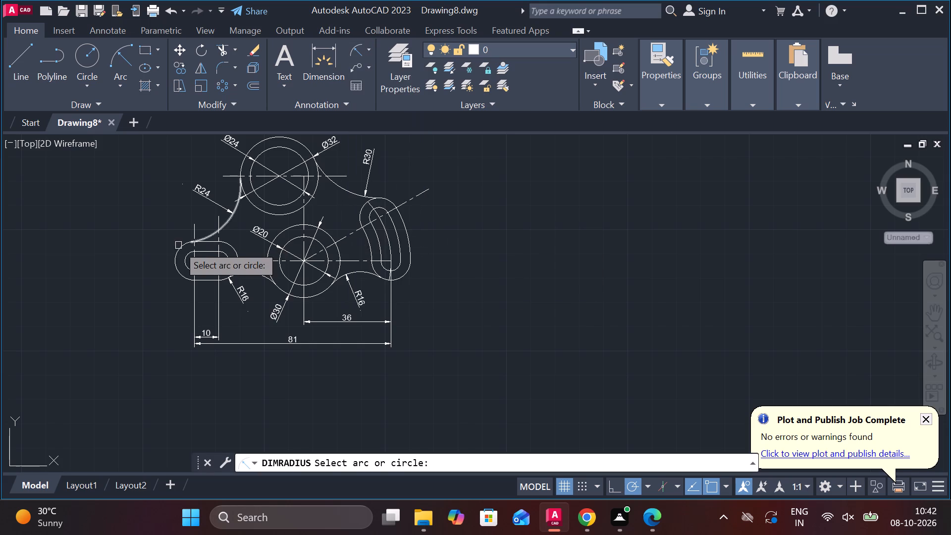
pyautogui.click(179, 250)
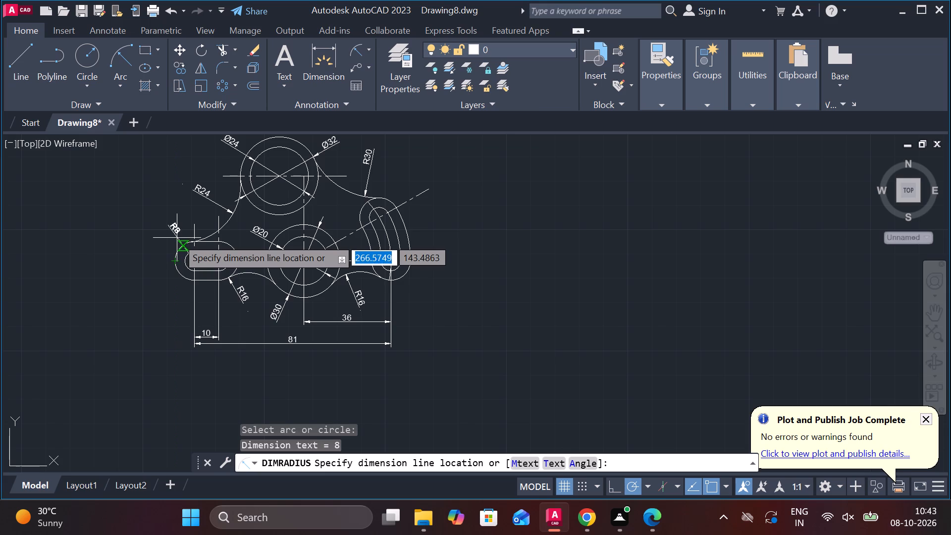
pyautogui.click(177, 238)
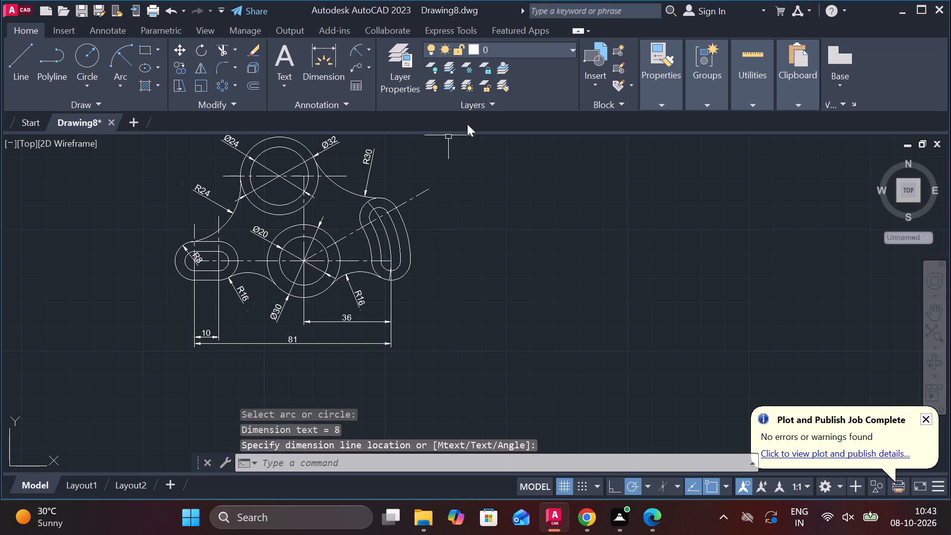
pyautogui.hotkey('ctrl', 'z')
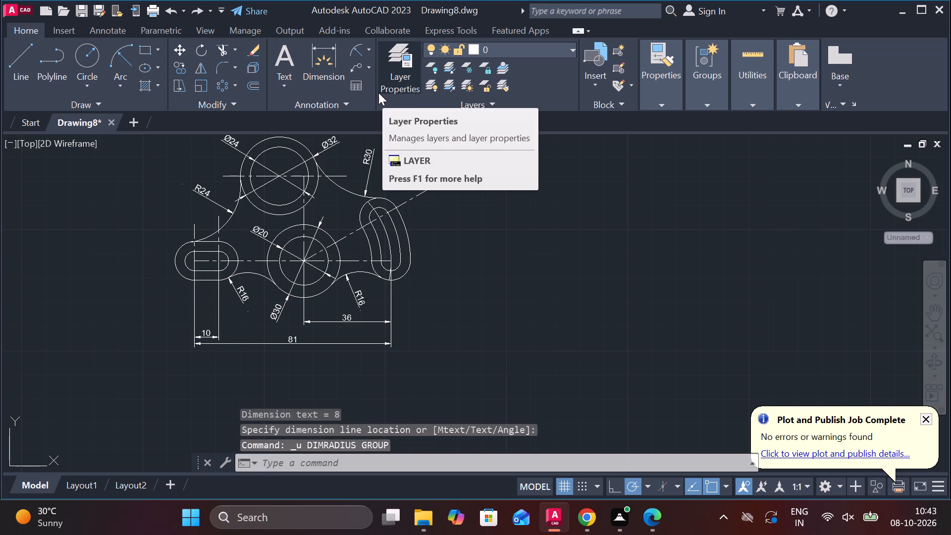
# Add a radius dimension to the straight slot's inner left end arc, with its text outside the slot to the lower left.
pyautogui.click(369, 52)
pyautogui.click(385, 192)
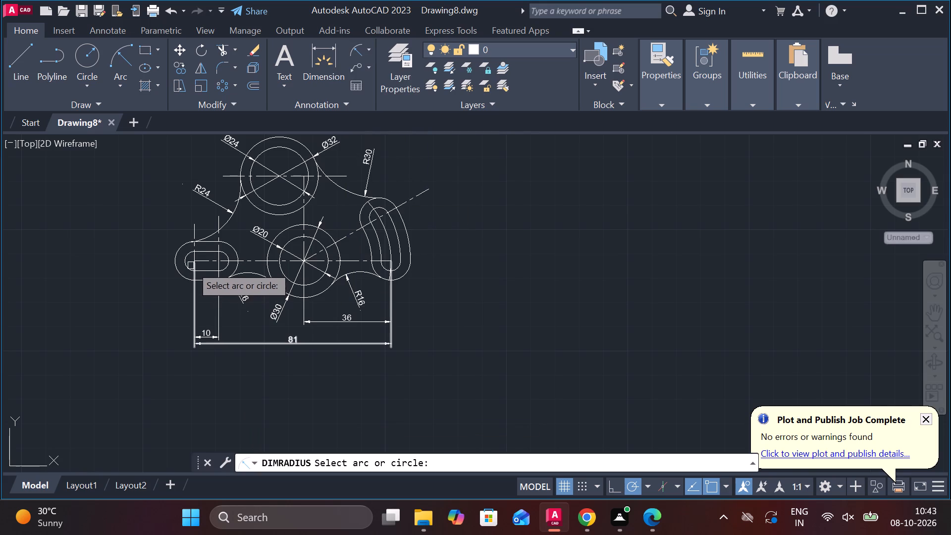
pyautogui.click(188, 267)
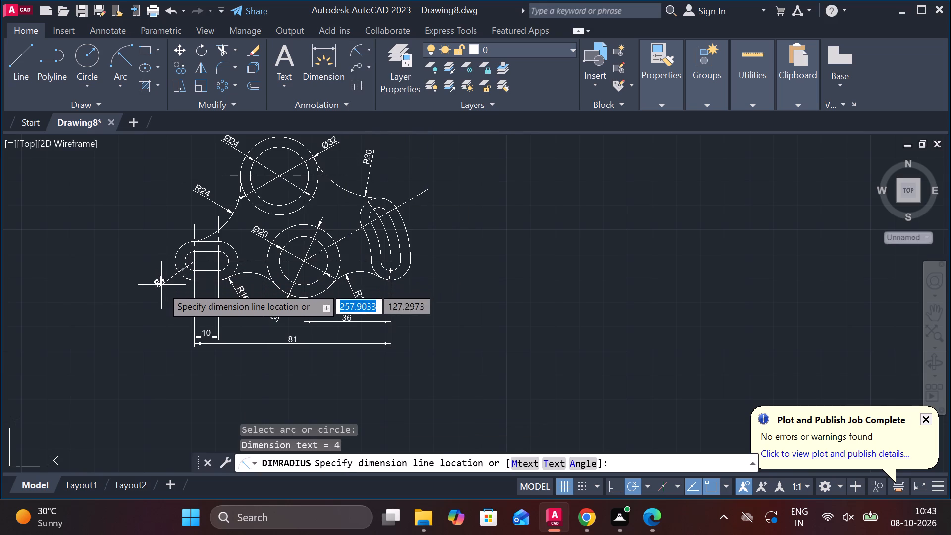
pyautogui.click(170, 295)
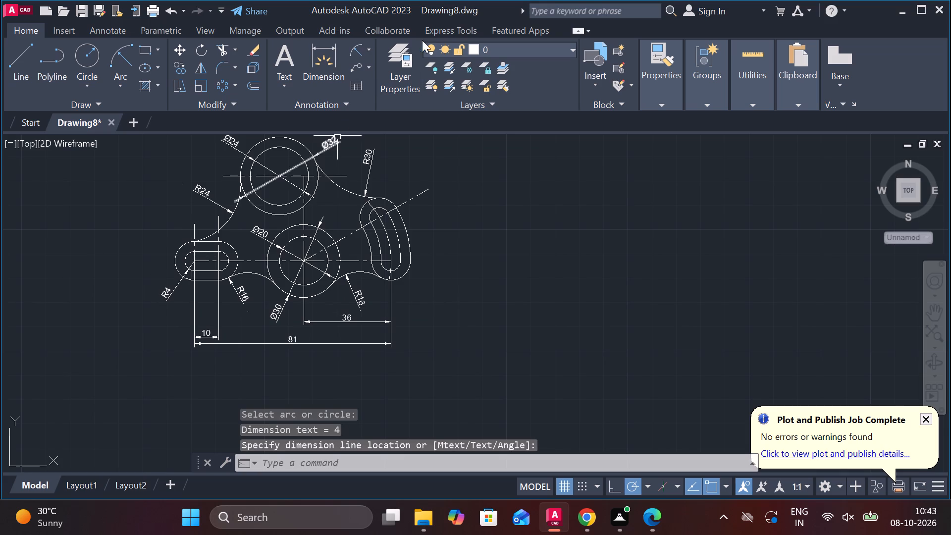
# Add a radius dimension to the straight slot's outer left end arc, with its text outside the slot to the upper left.
pyautogui.click(366, 47)
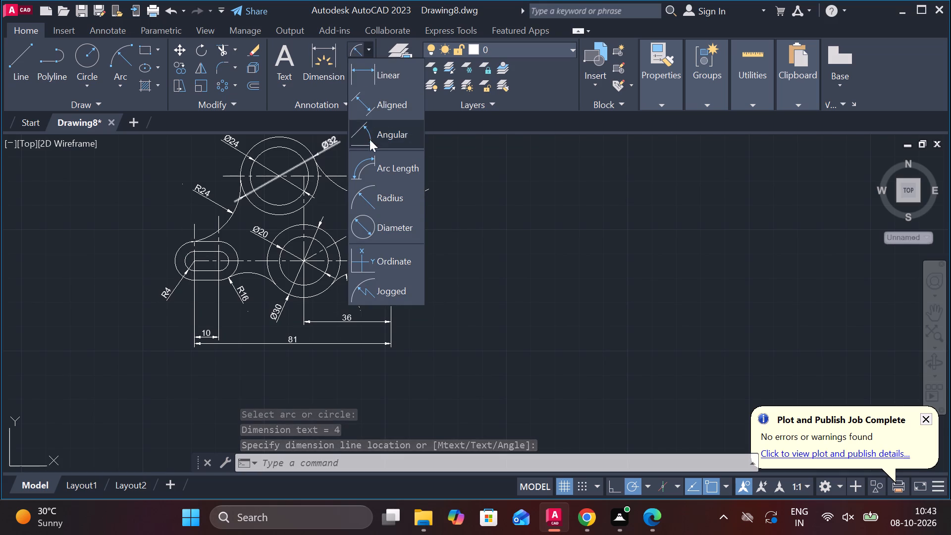
pyautogui.click(390, 196)
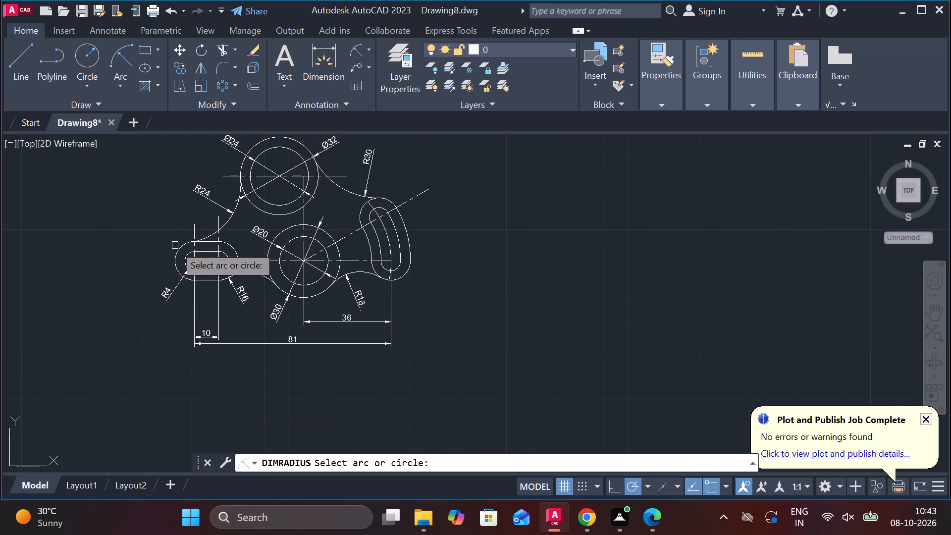
pyautogui.click(176, 254)
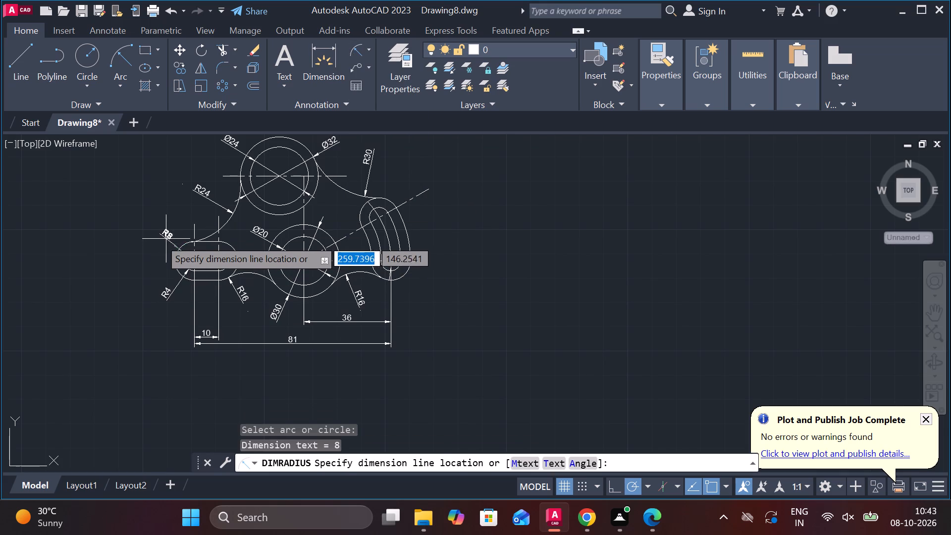
pyautogui.click(148, 242)
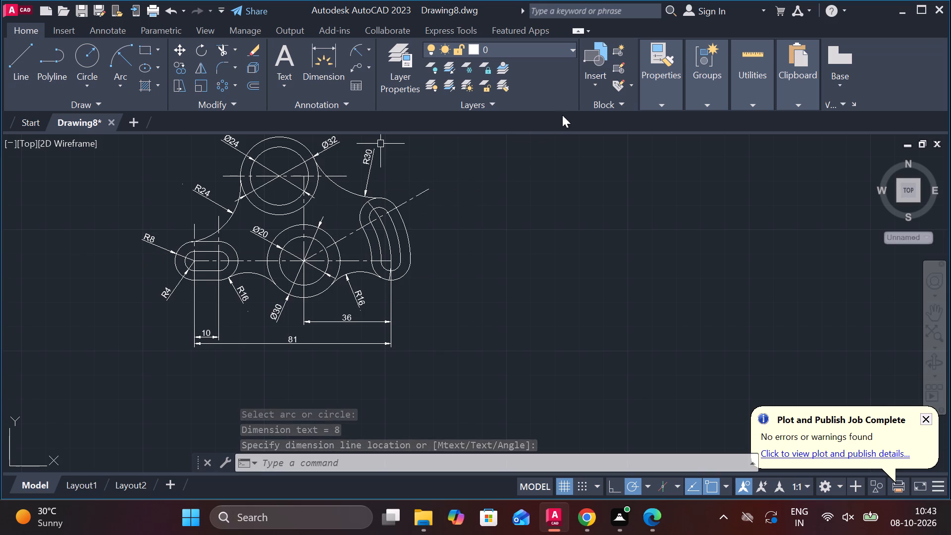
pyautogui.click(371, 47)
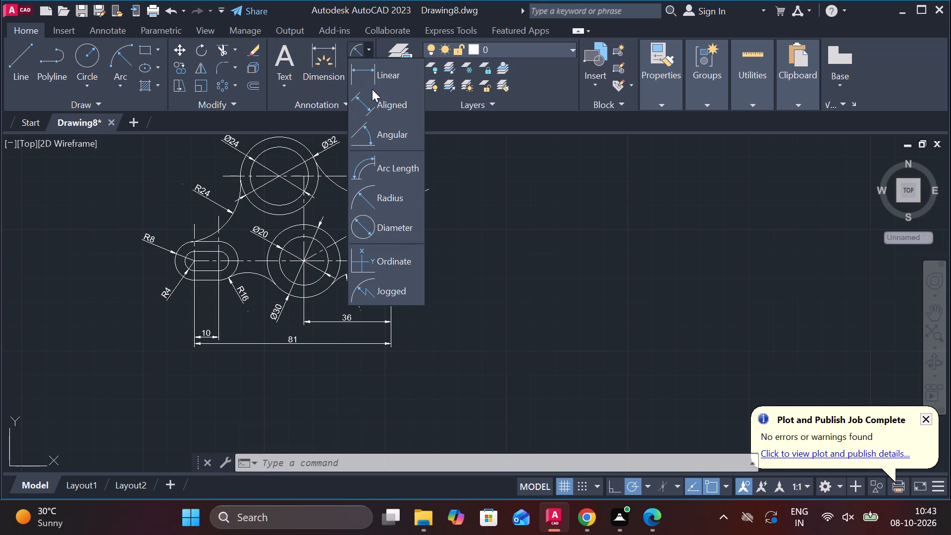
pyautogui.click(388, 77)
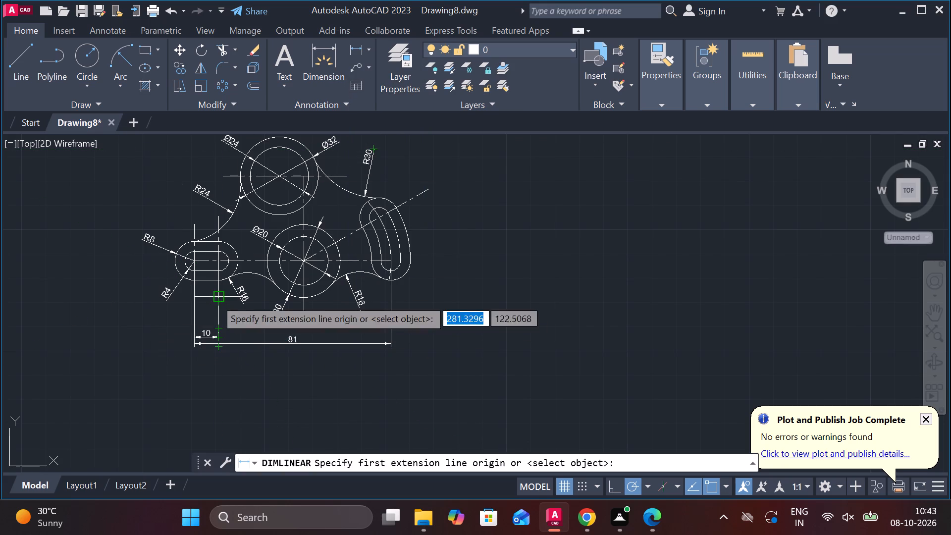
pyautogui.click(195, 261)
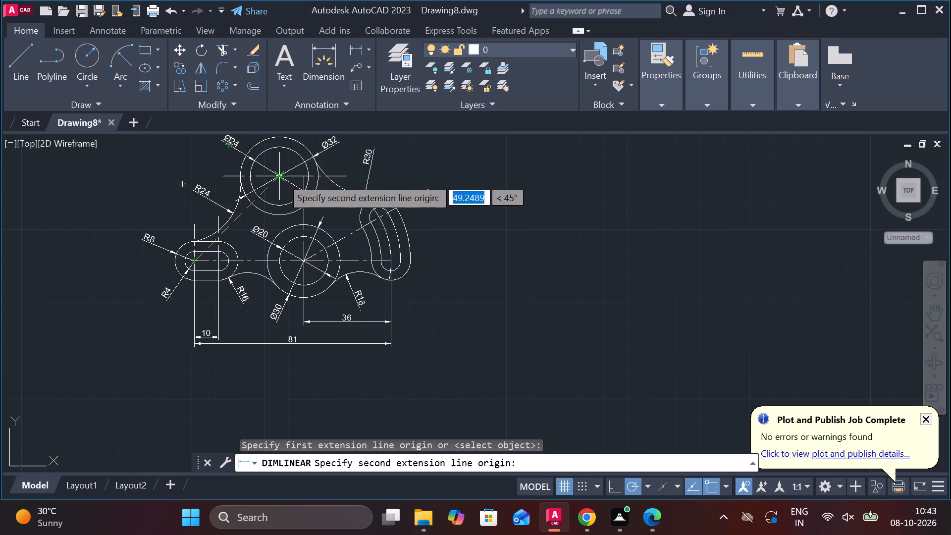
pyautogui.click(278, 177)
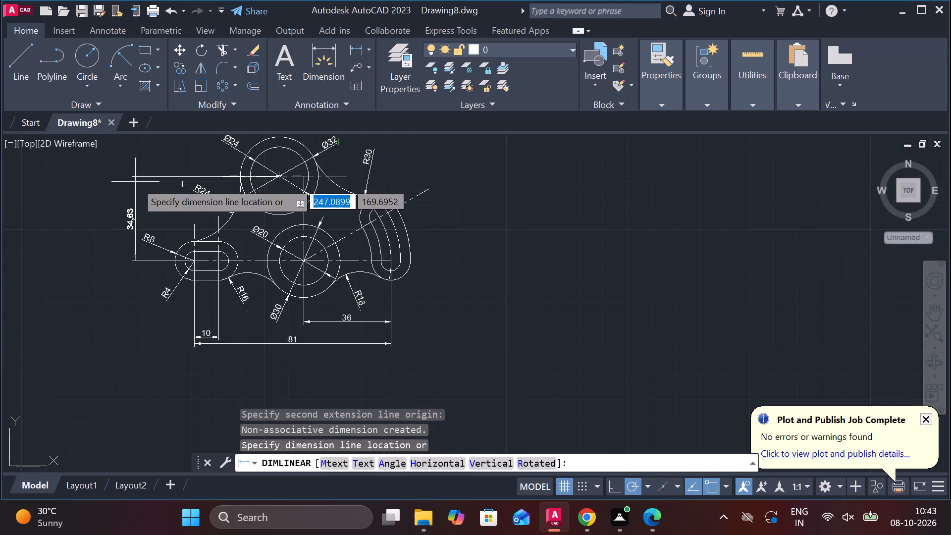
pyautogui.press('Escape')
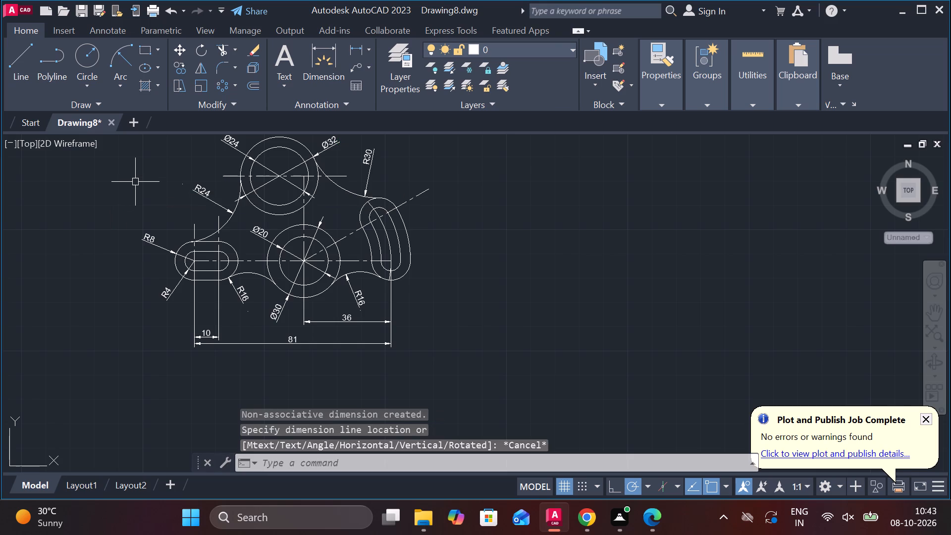
# Add a vertical linear dimension from the lower circle pair's centre to the upper circle pair's centre, placed left of the whole profile.
pyautogui.click(368, 50)
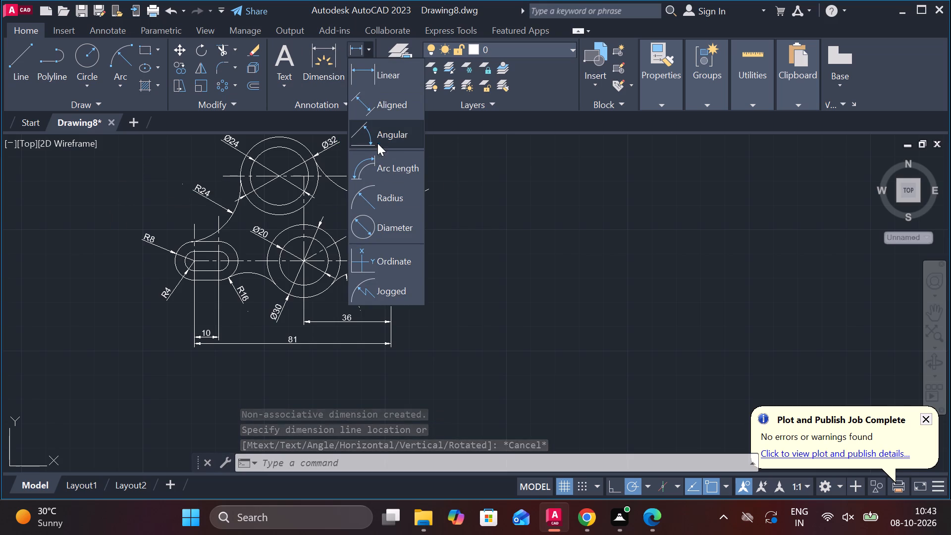
pyautogui.click(395, 81)
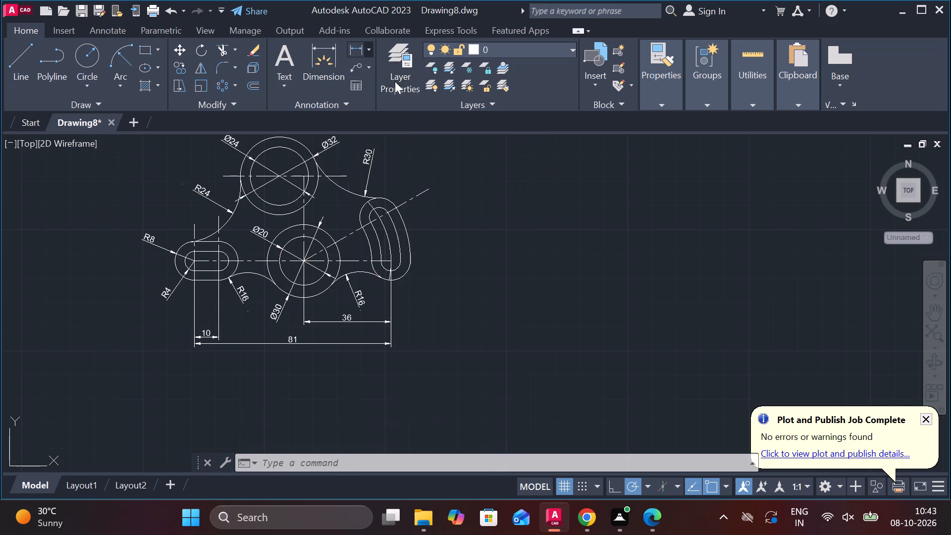
pyautogui.click(302, 263)
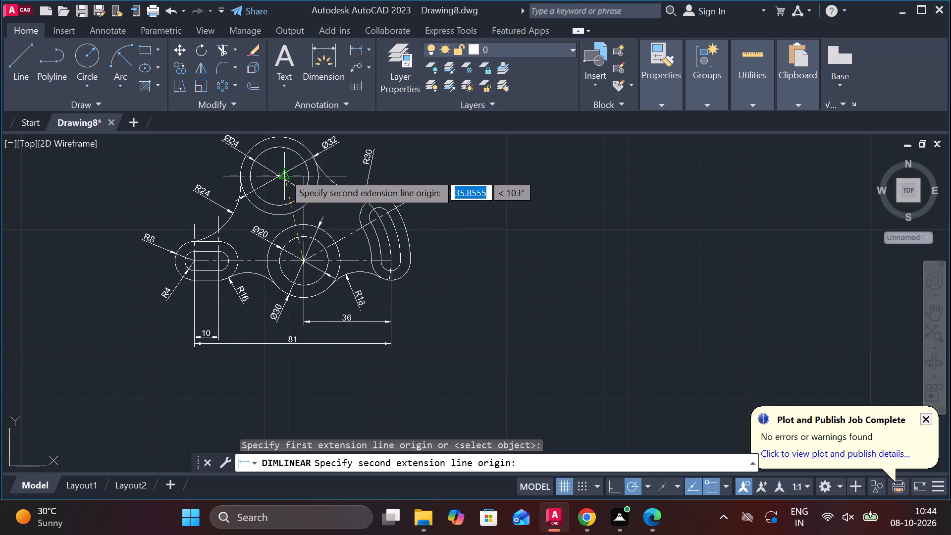
pyautogui.click(277, 171)
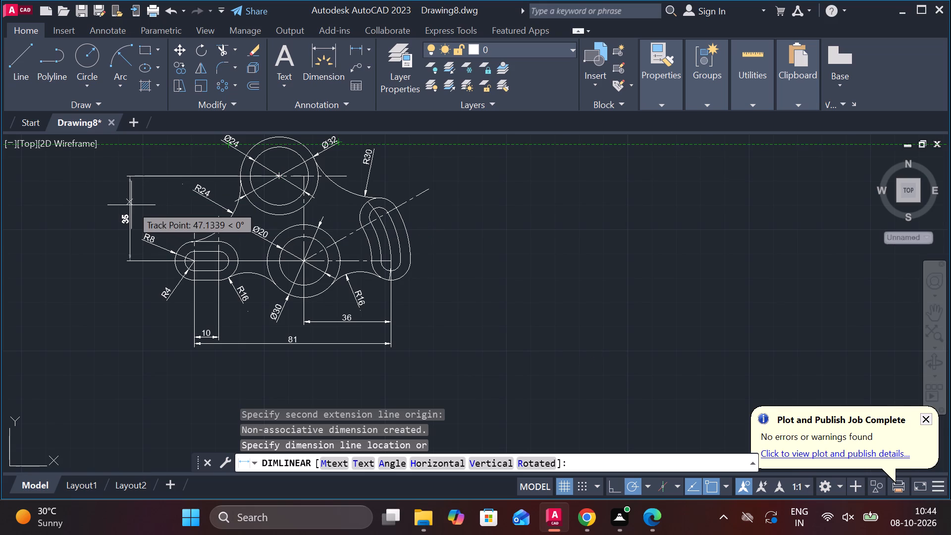
pyautogui.scroll(2, 133, 206)
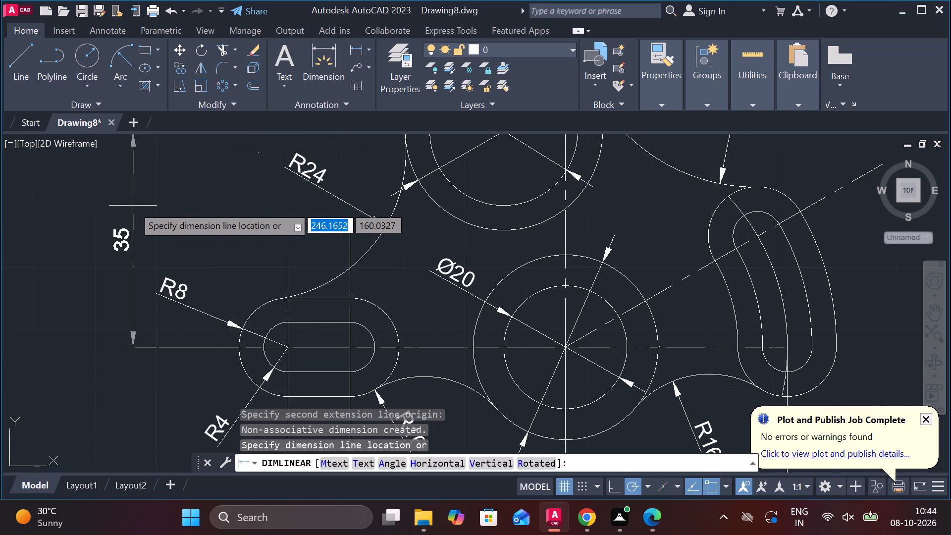
pyautogui.click(150, 219)
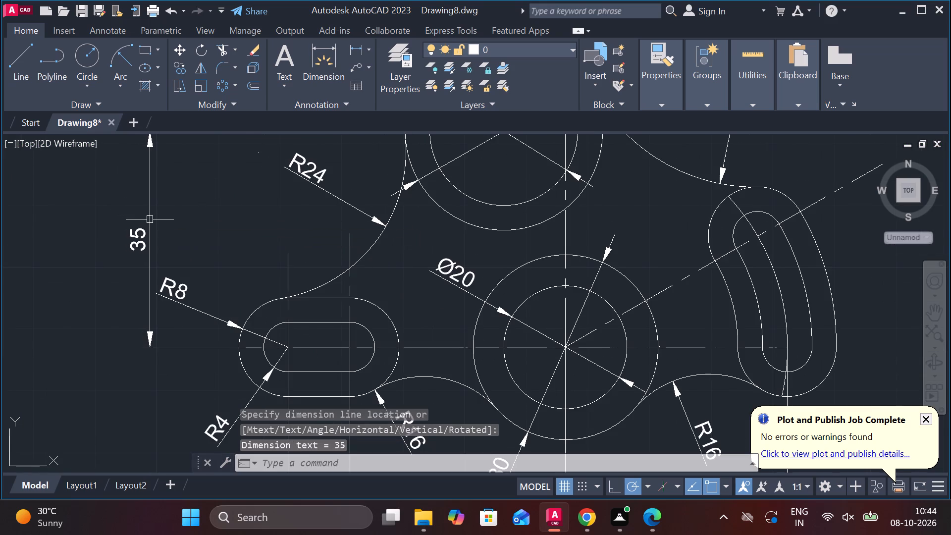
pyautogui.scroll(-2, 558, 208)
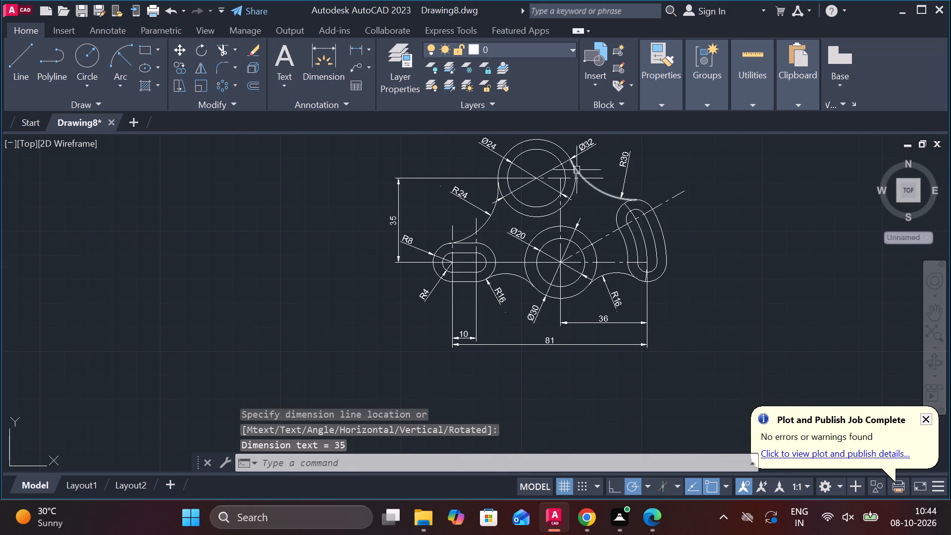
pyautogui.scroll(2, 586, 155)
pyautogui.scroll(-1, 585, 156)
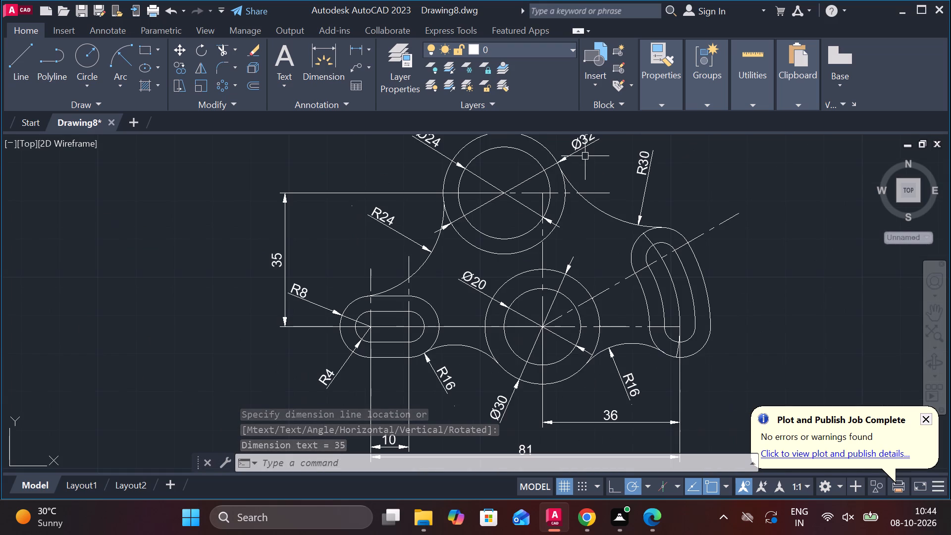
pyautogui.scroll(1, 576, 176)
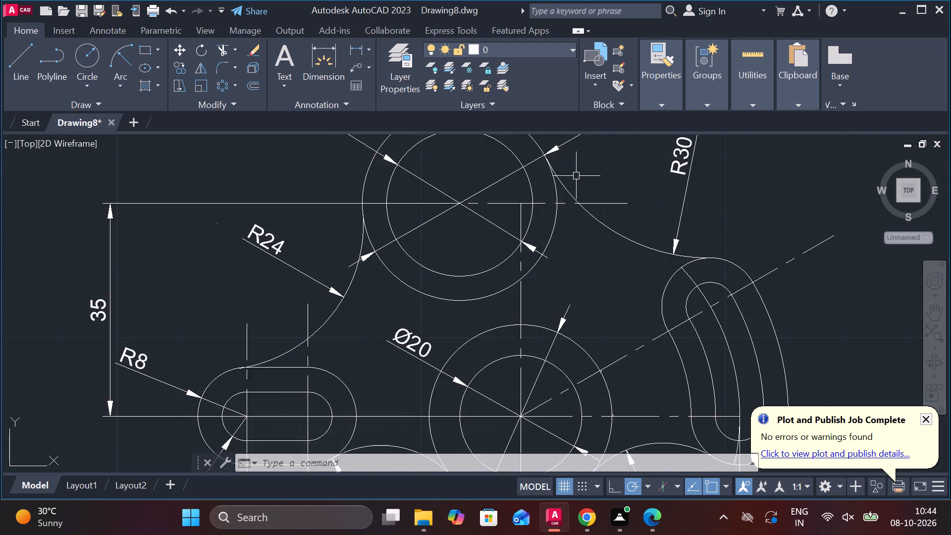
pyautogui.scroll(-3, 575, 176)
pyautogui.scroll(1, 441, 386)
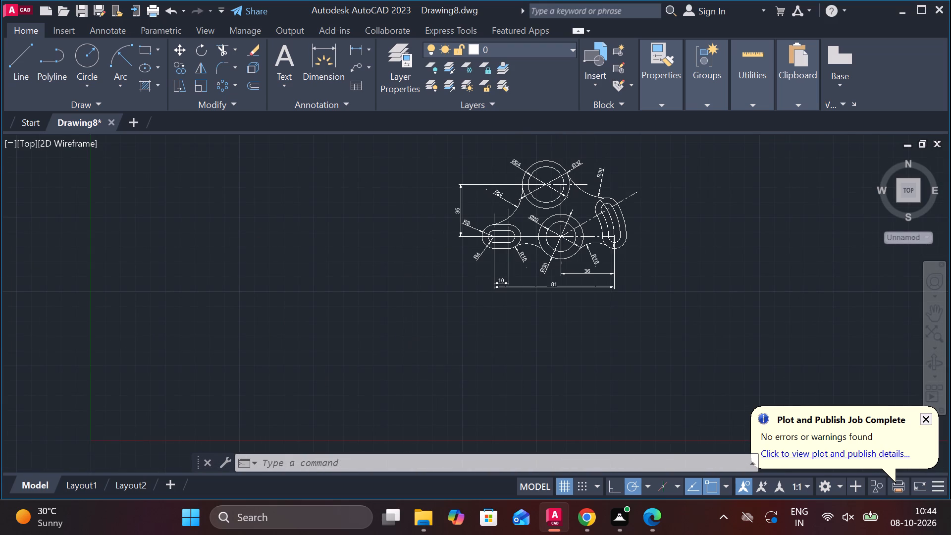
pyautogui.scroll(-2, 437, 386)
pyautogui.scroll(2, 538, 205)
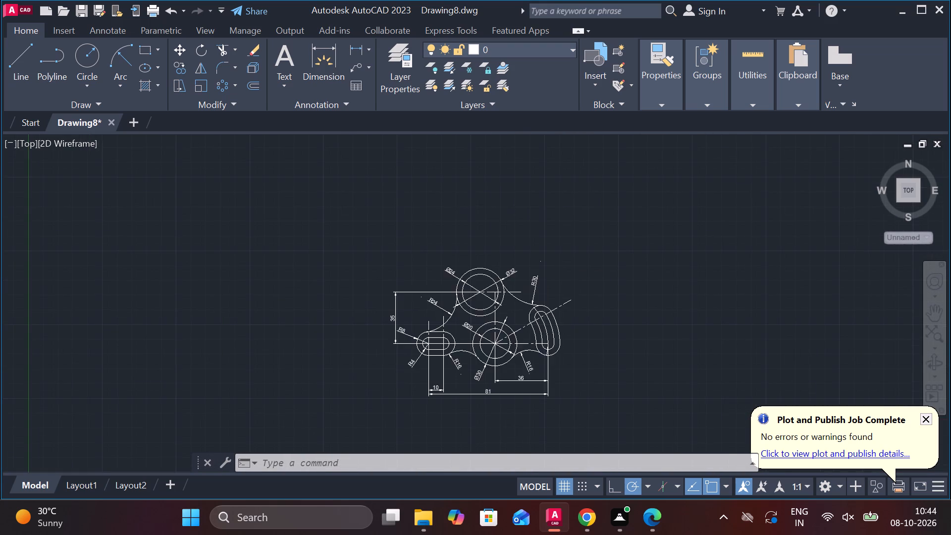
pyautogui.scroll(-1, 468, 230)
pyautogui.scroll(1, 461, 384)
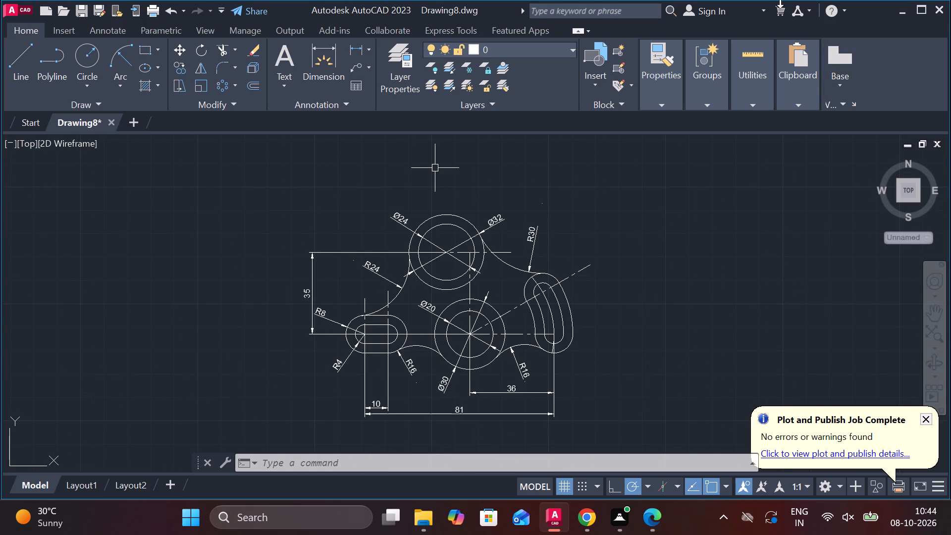
# Draw a 10-unit horizontal line from the upper circle pair's centre to the vertical centre line above the lower circle pair.
pyautogui.click(21, 53)
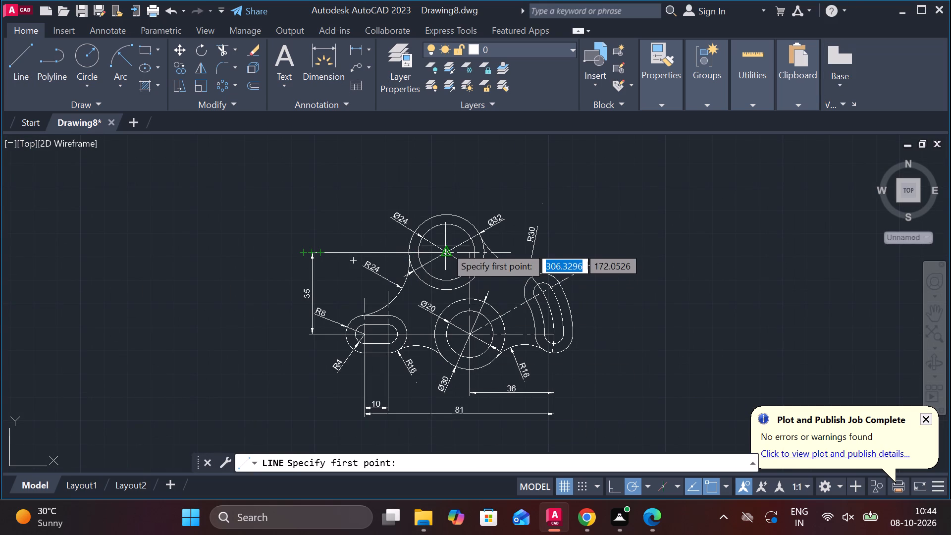
pyautogui.click(445, 253)
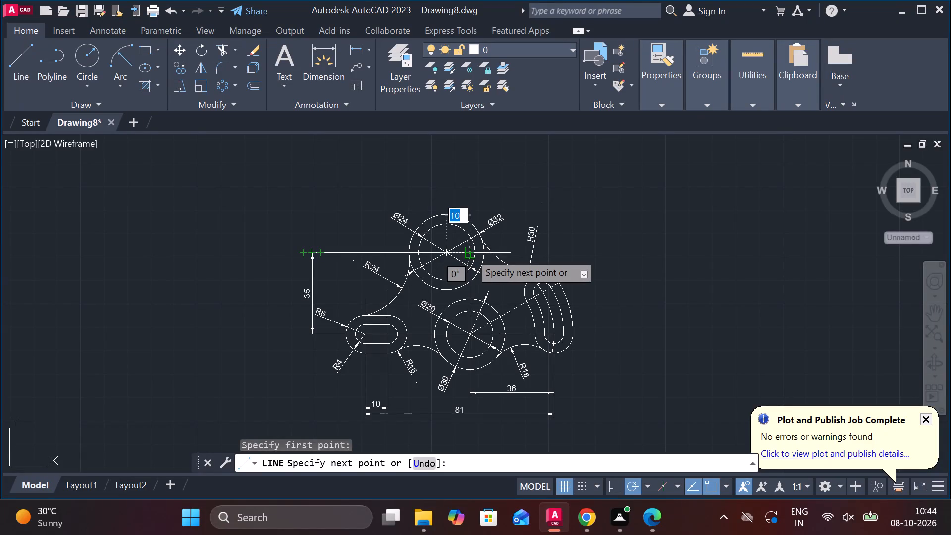
pyautogui.click(470, 253)
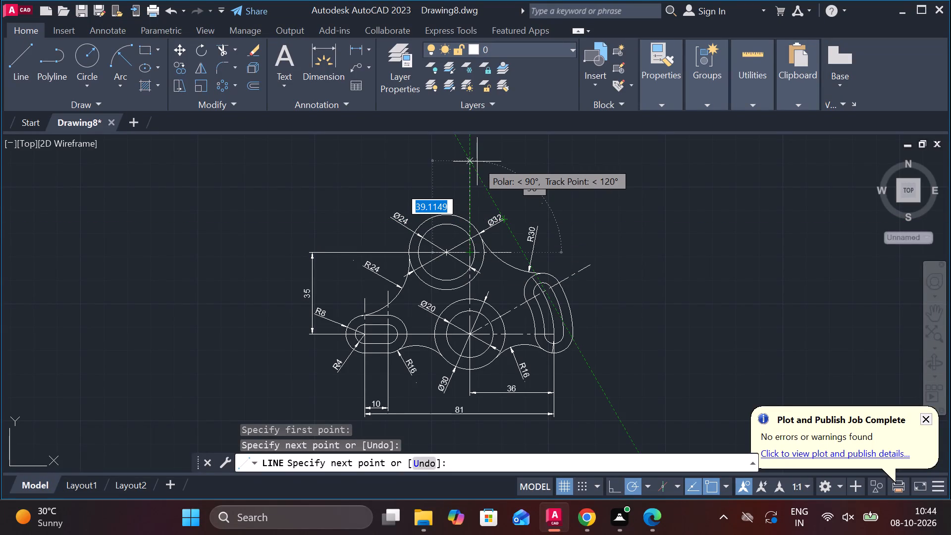
pyautogui.press('Escape')
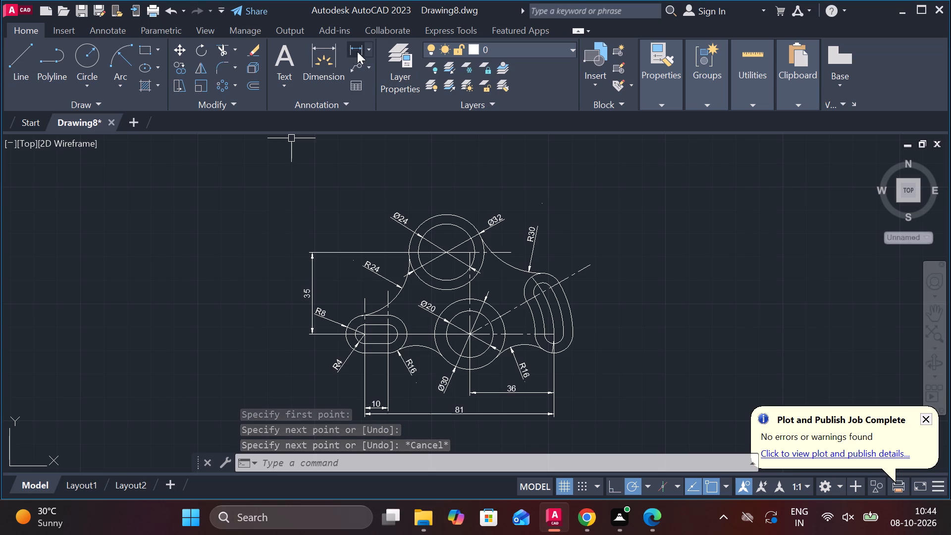
# Add a horizontal linear dimension between the lower and upper circle pairs' centres, placed above the whole profile.
pyautogui.click(372, 49)
pyautogui.click(382, 73)
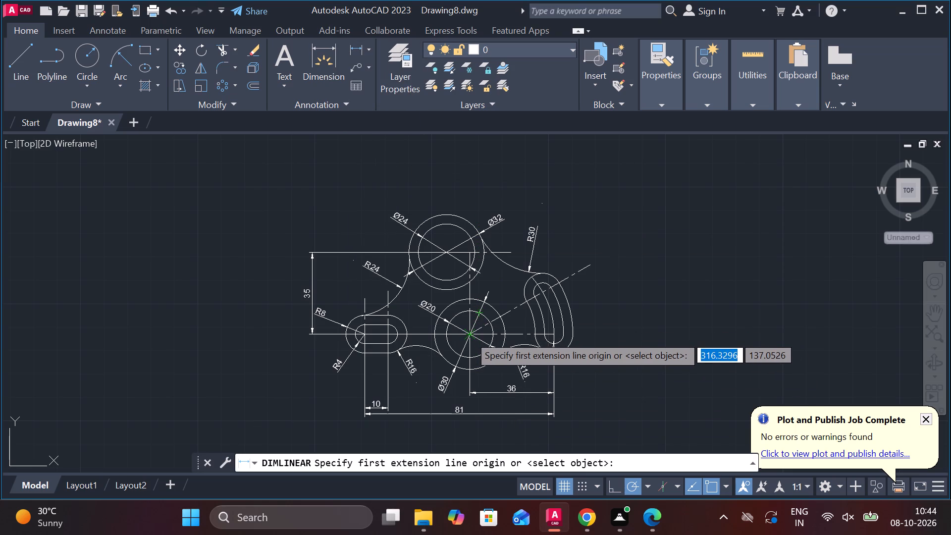
pyautogui.click(470, 333)
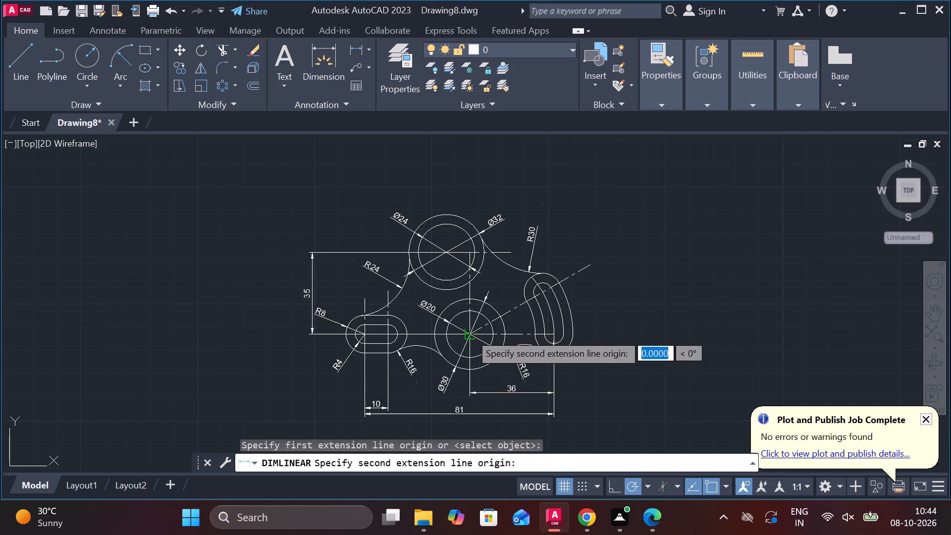
pyautogui.click(444, 248)
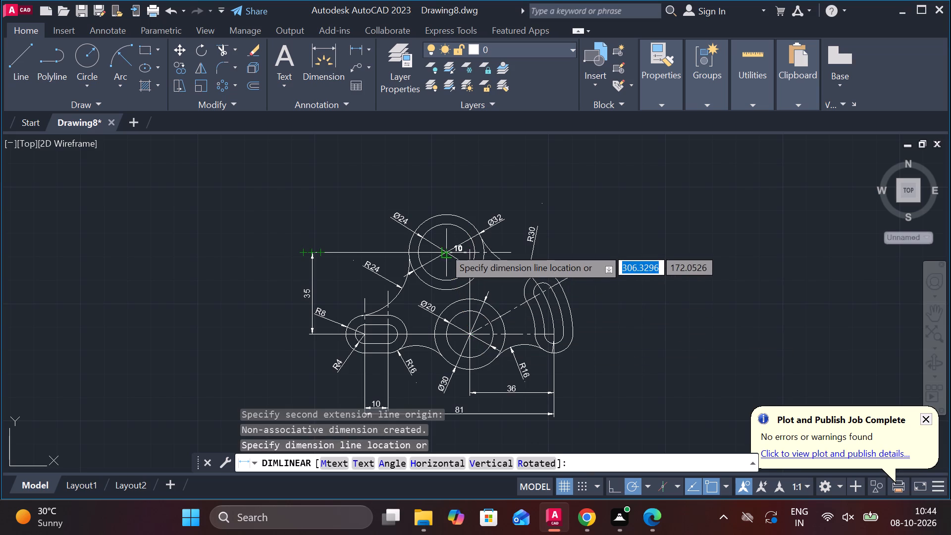
pyautogui.click(438, 183)
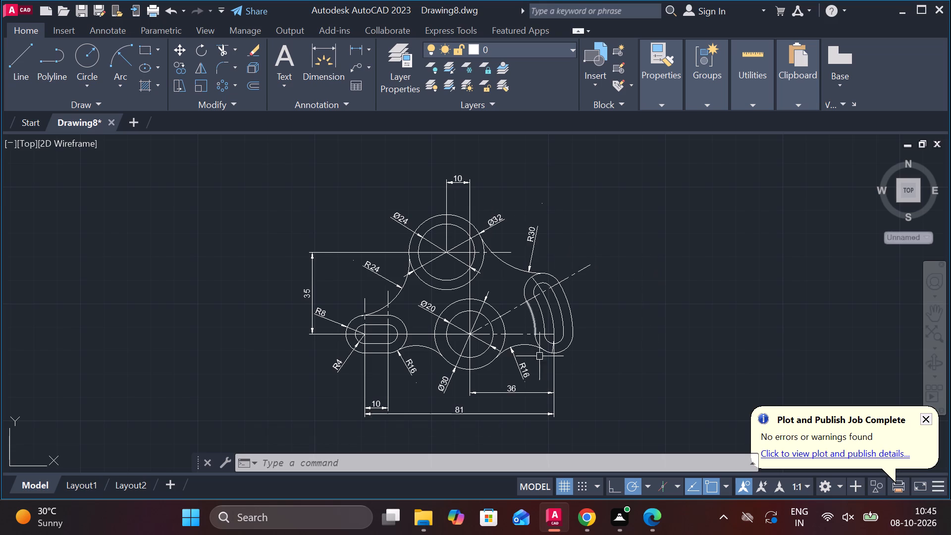
# Add an angular dimension between the inclined centre line and the horizontal centre line, placed just outside the curved slot.
pyautogui.click(370, 48)
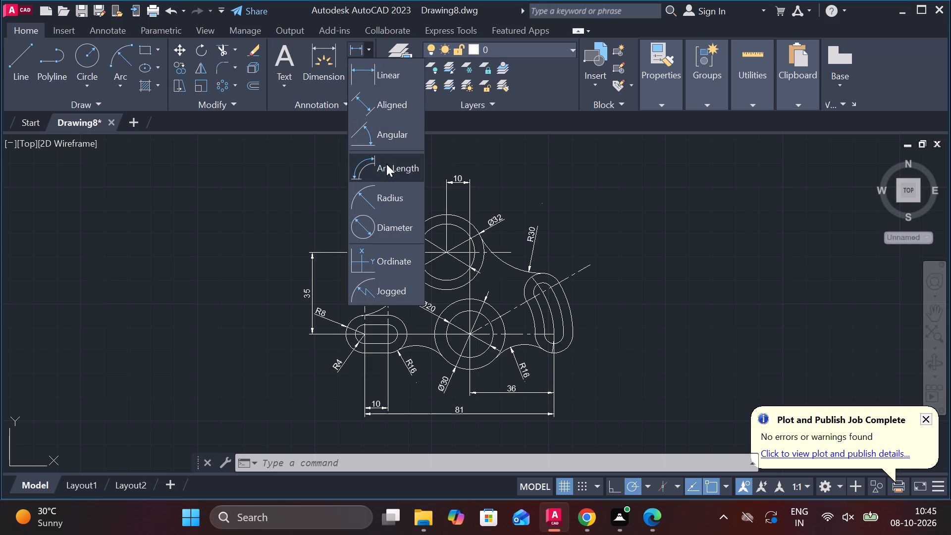
pyautogui.click(392, 135)
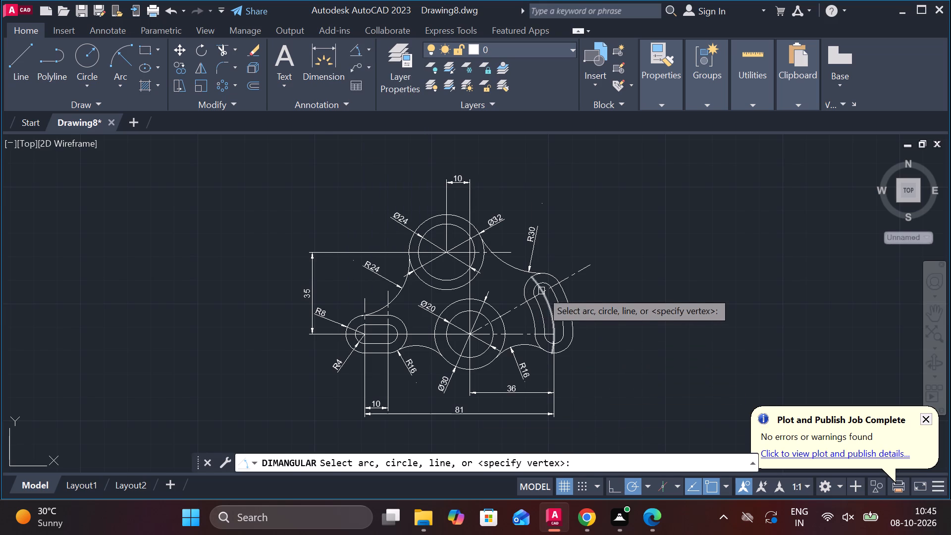
pyautogui.click(578, 269)
pyautogui.click(528, 333)
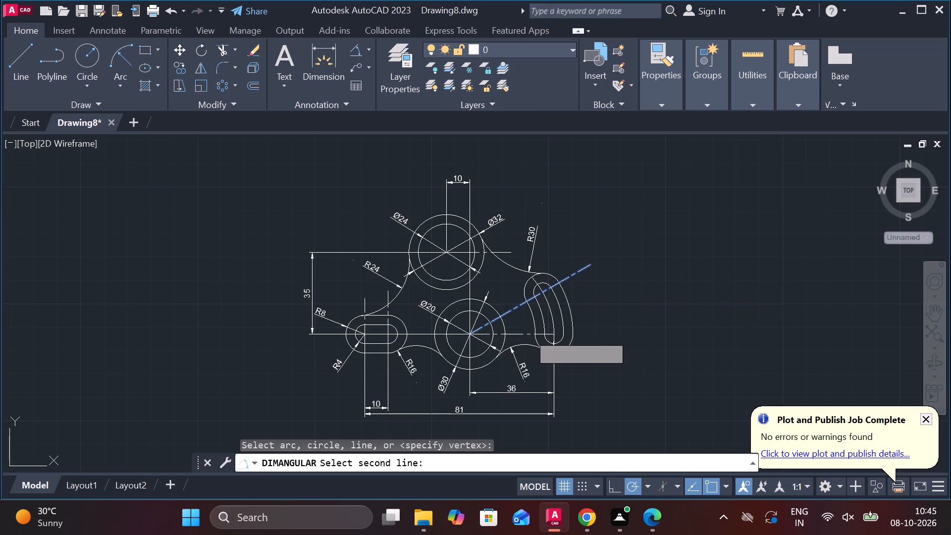
pyautogui.click(587, 290)
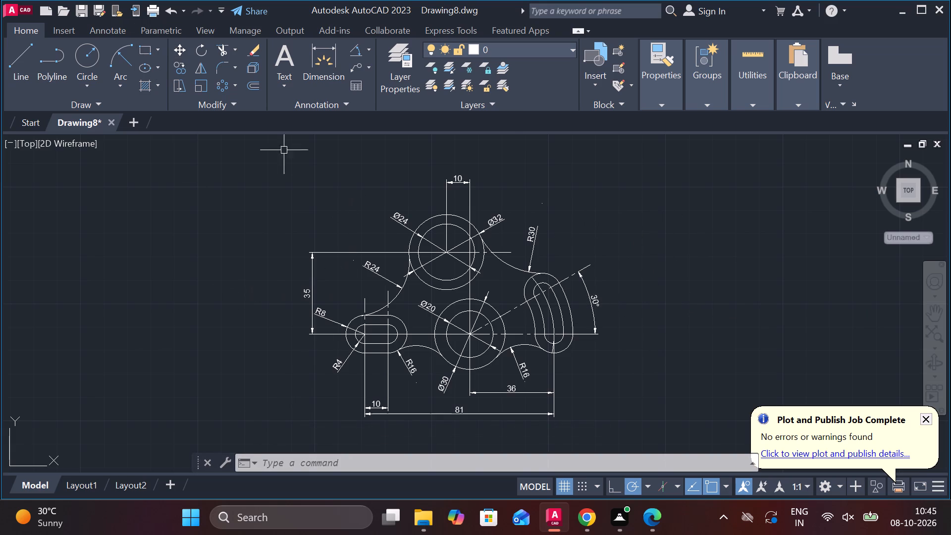
# Move the whole dimensioned profile horizontally to the left to free drawing space beside it.
pyautogui.click(257, 153)
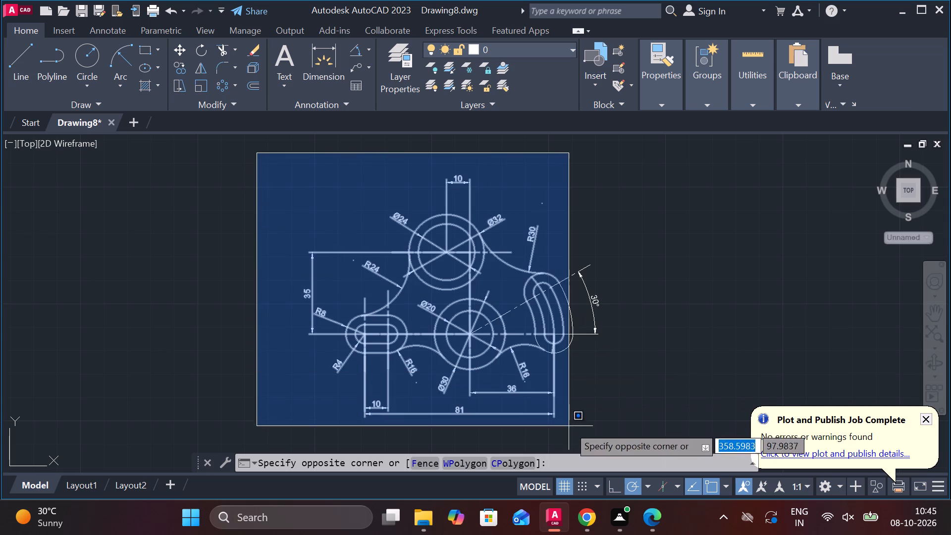
pyautogui.click(620, 434)
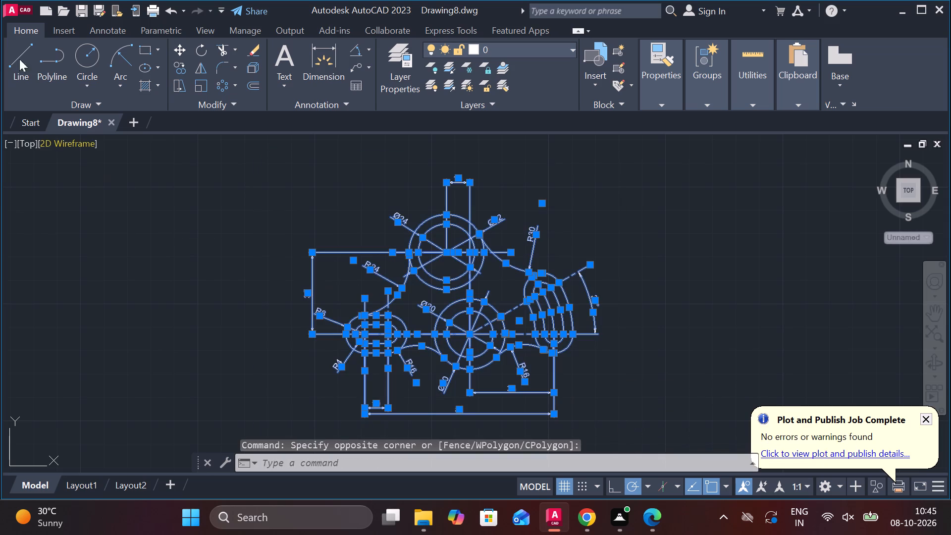
pyautogui.click(180, 50)
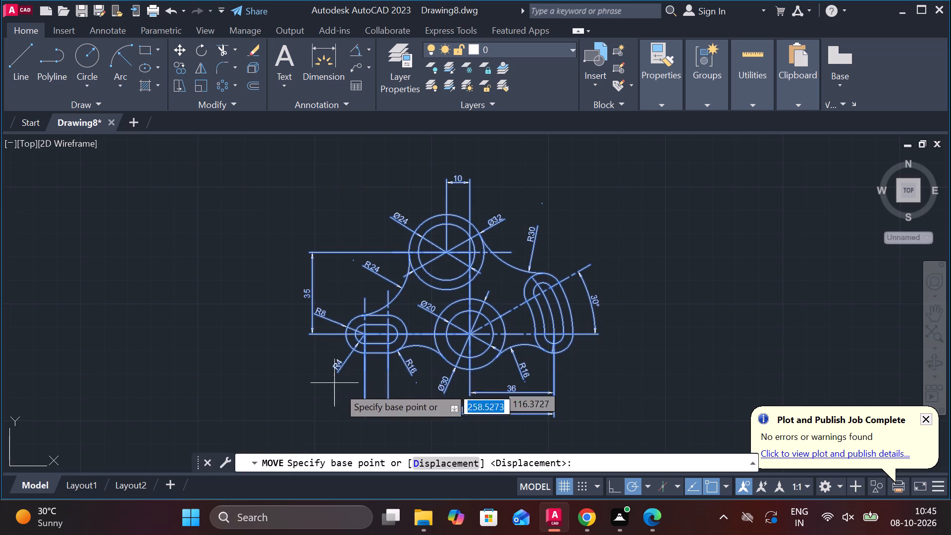
pyautogui.click(426, 314)
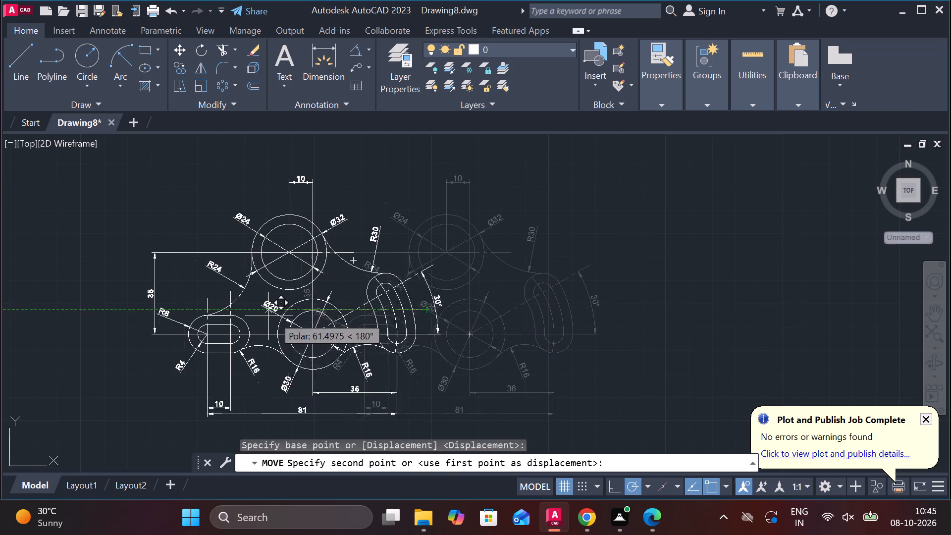
pyautogui.click(207, 305)
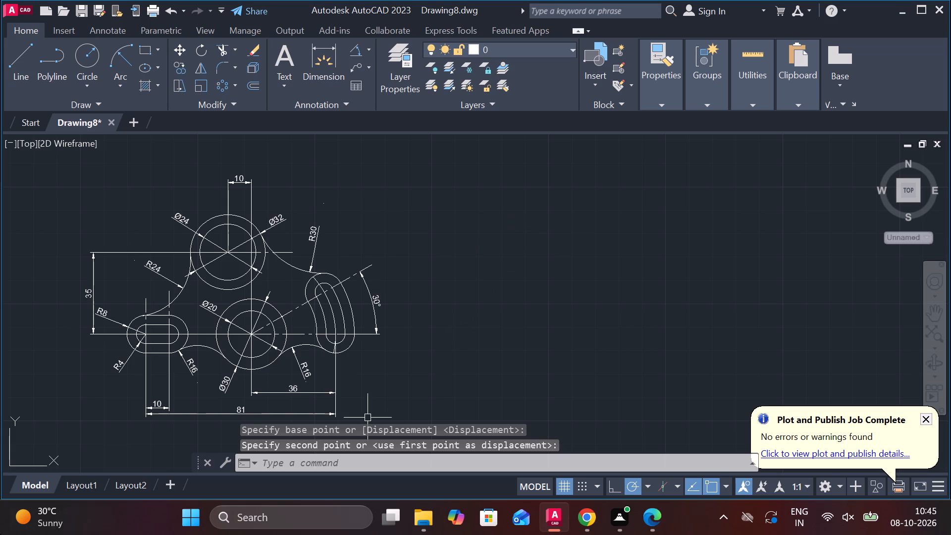
# Draw a 190 by 65 rectangle from separate lines in the empty space to the right of the dimensioned profile.
pyautogui.click(28, 63)
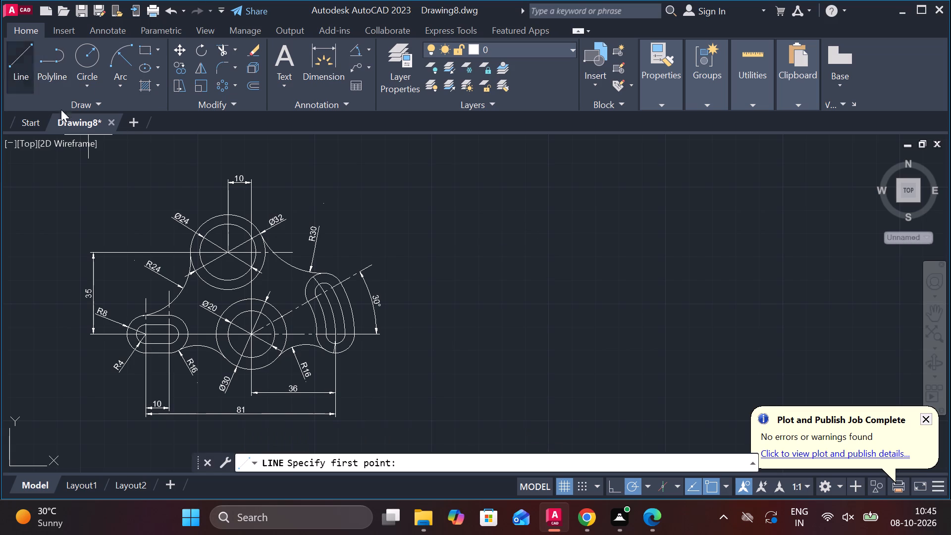
pyautogui.click(477, 243)
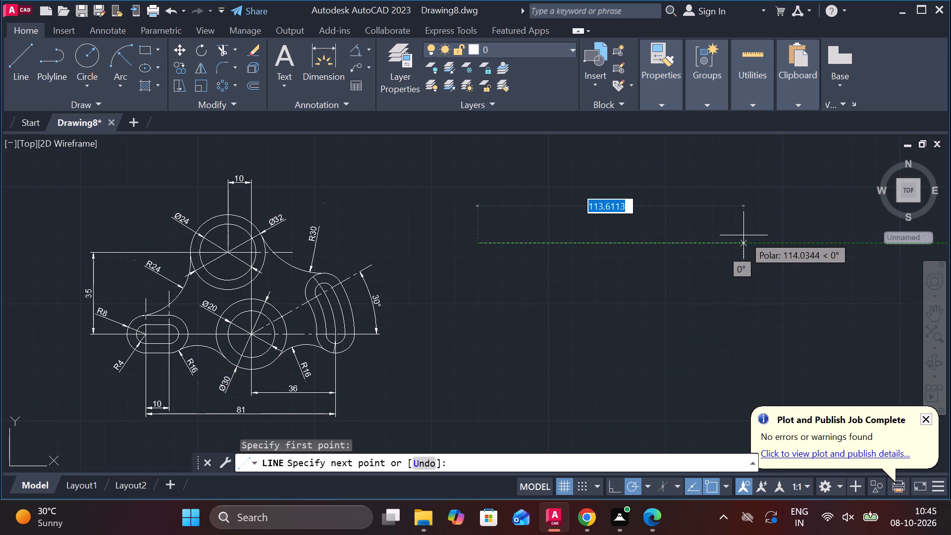
pyautogui.press('1')
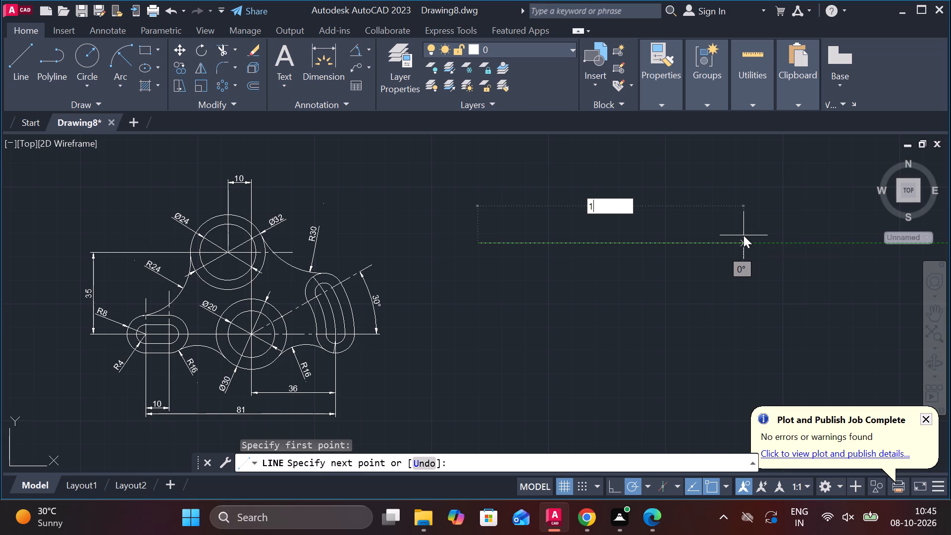
pyautogui.press('9')
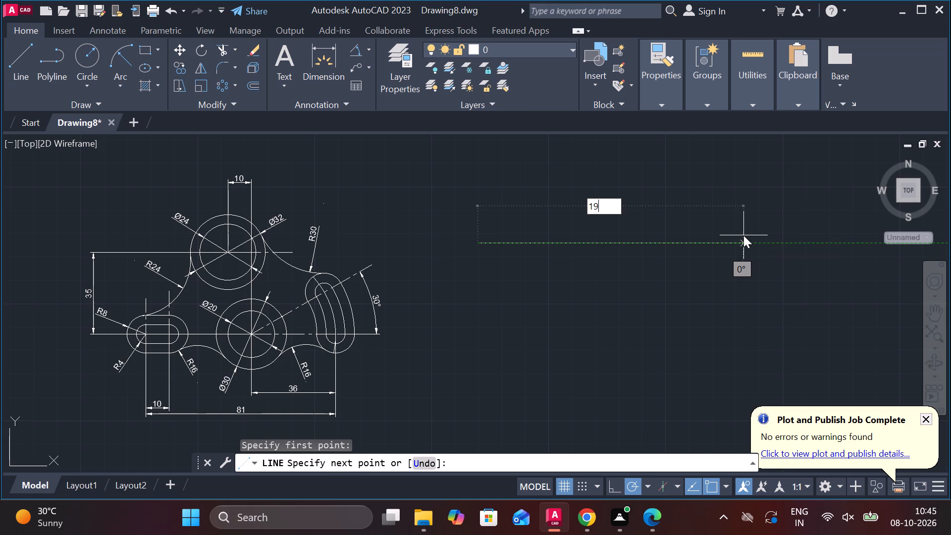
pyautogui.press('0')
pyautogui.press('Return')
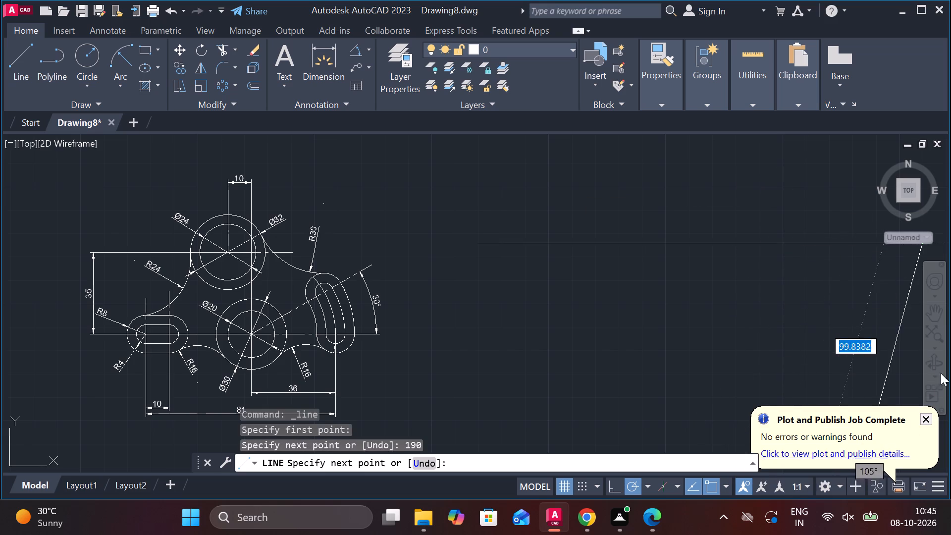
pyautogui.scroll(2, 870, 349)
pyautogui.scroll(-2, 870, 349)
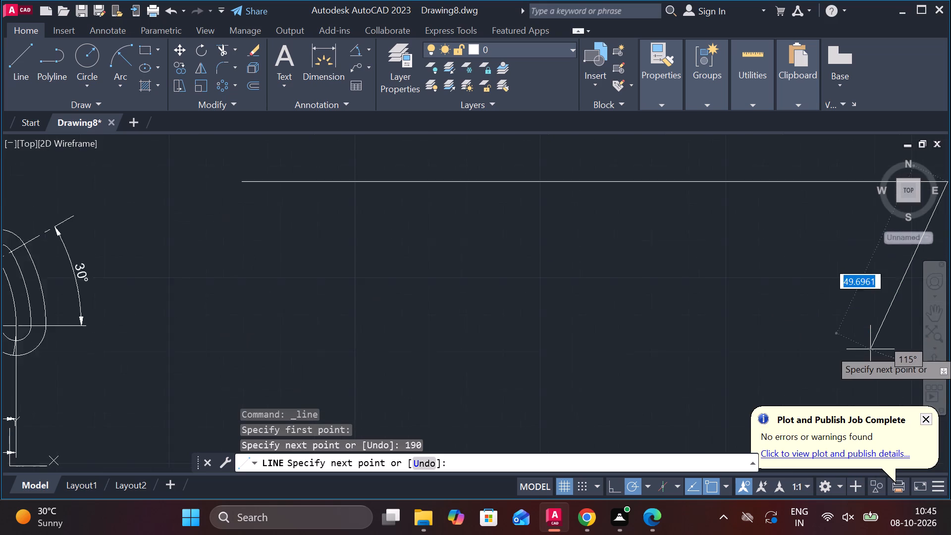
pyautogui.scroll(-1, 870, 349)
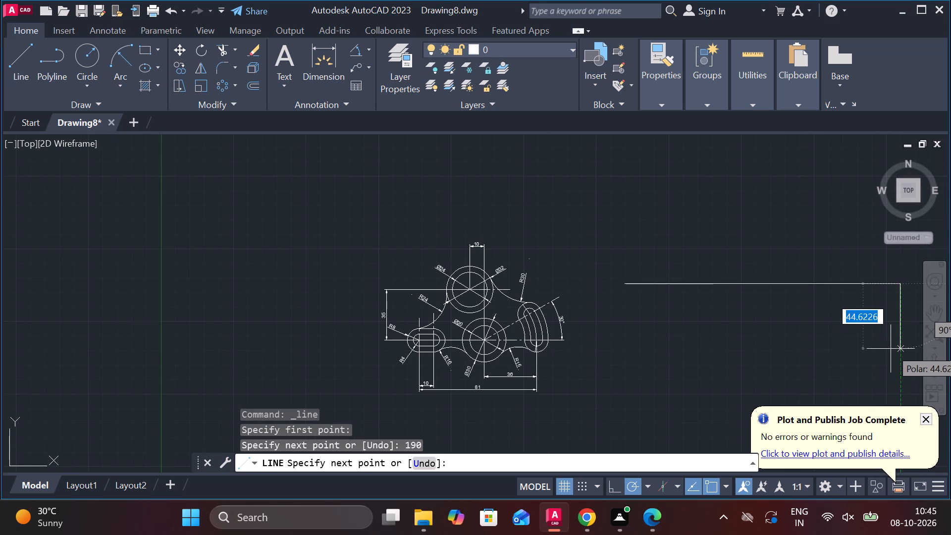
pyautogui.scroll(1, 537, 365)
pyautogui.scroll(-2, 537, 365)
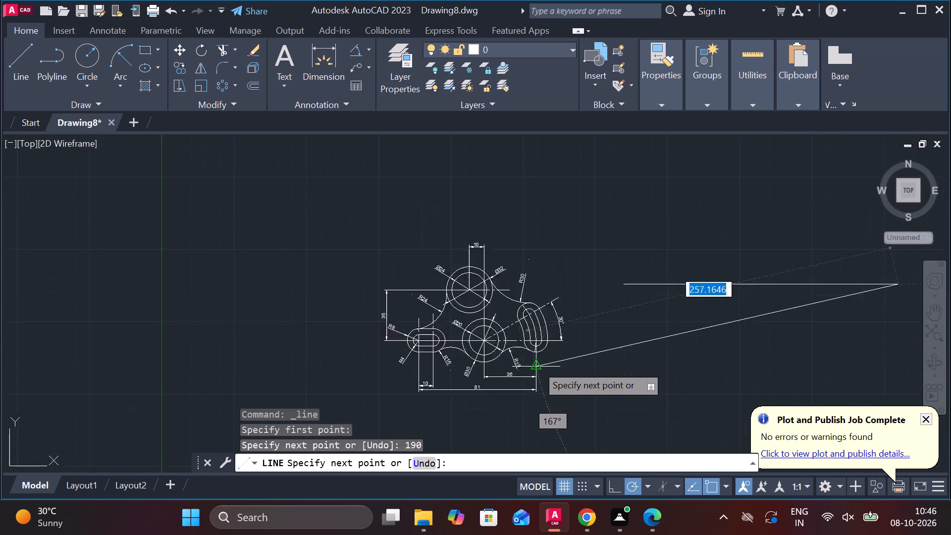
pyautogui.scroll(-1, 537, 365)
pyautogui.scroll(2, 660, 387)
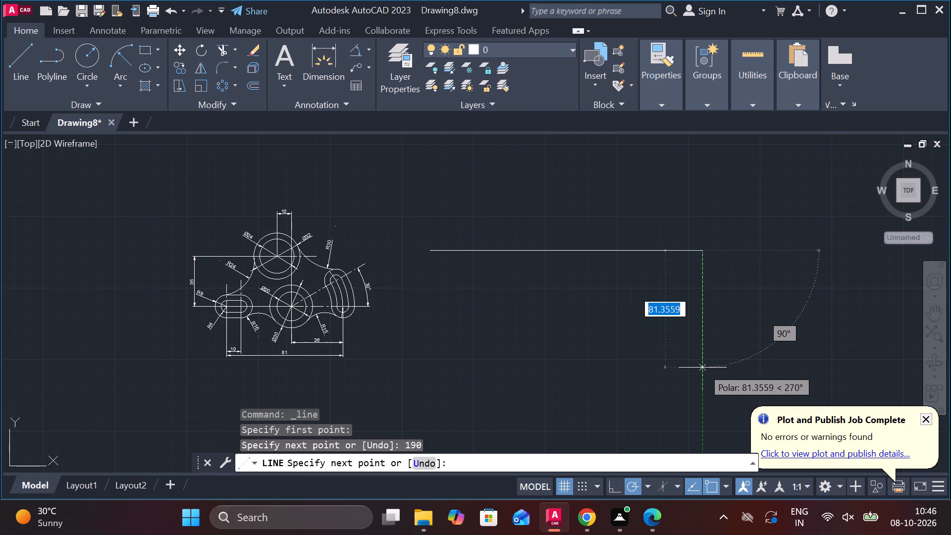
pyautogui.write('65')
pyautogui.press('Return')
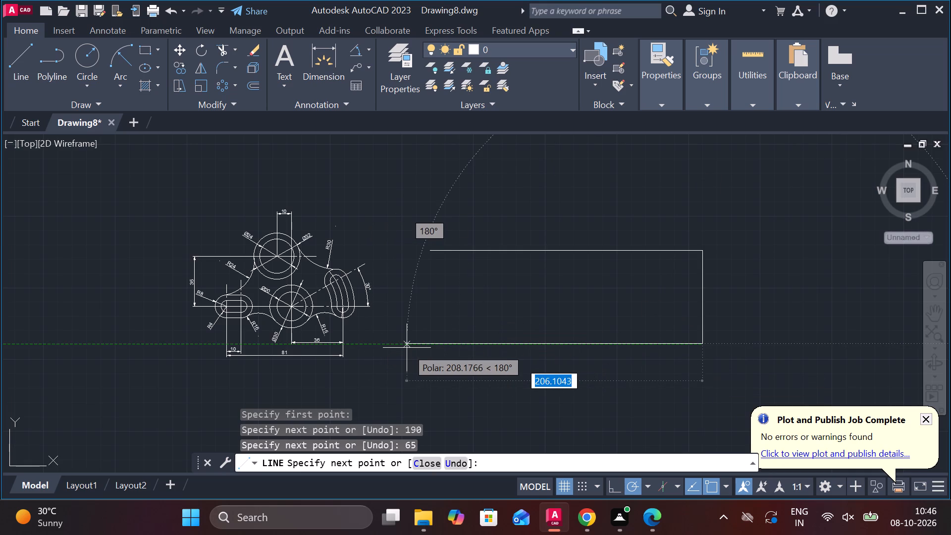
pyautogui.press('1')
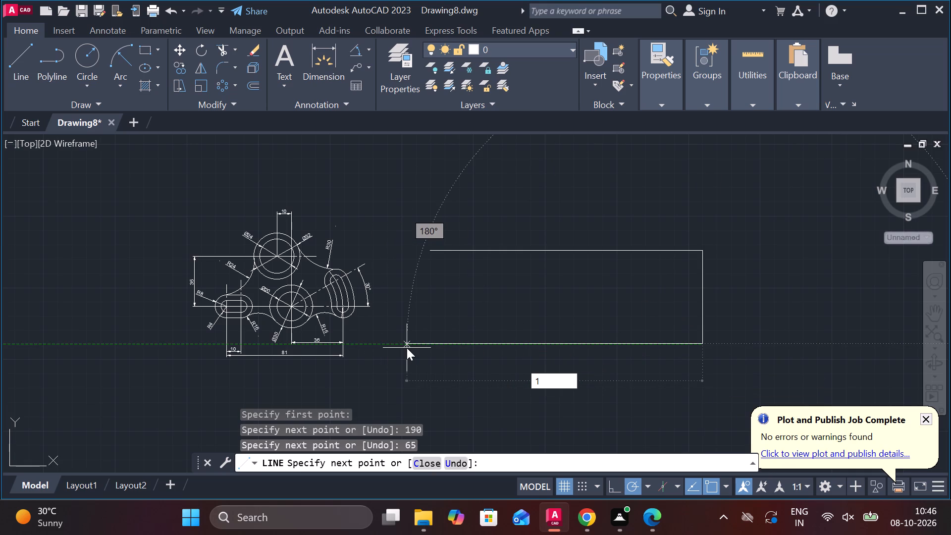
pyautogui.write('90')
pyautogui.press('Return')
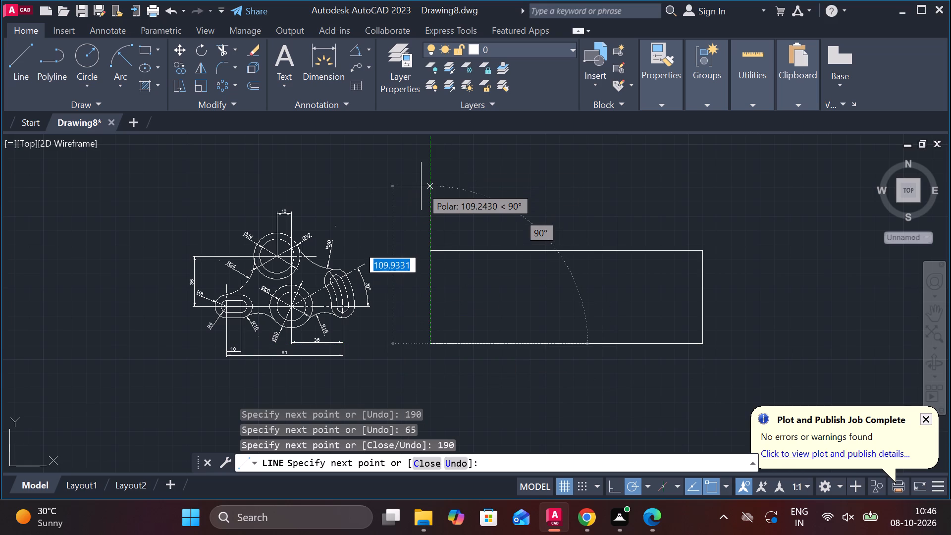
pyautogui.write('65')
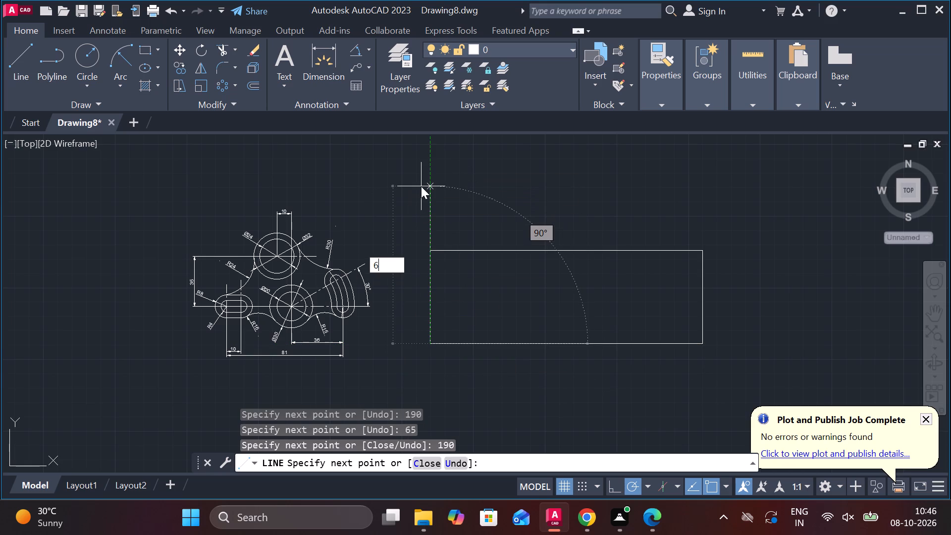
pyautogui.press('Return')
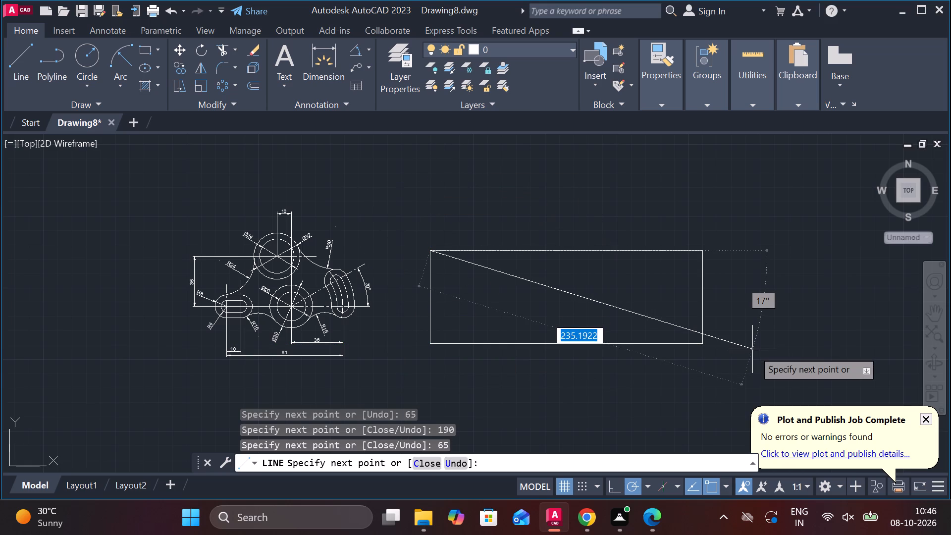
pyautogui.press('Escape')
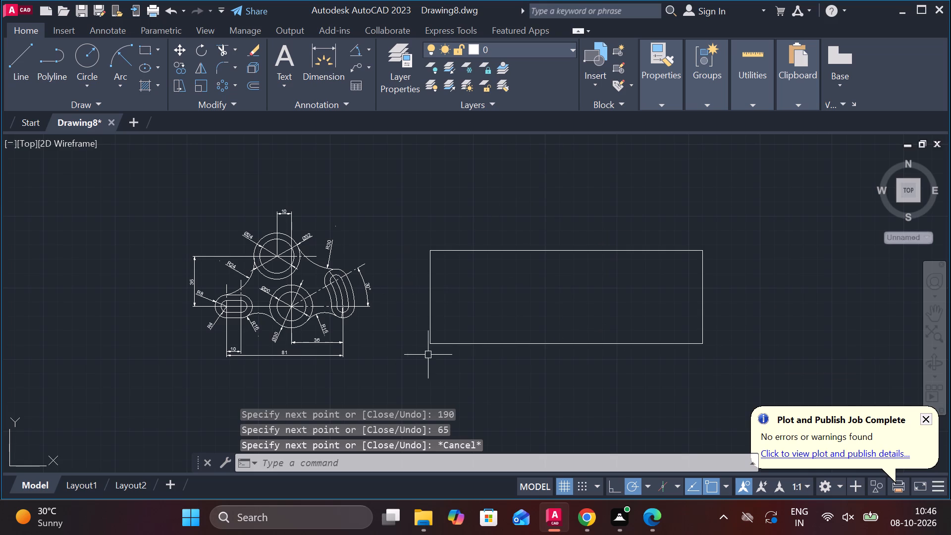
# Copy the 190 by 65 rectangle's bottom edge upward at distances of 20 and 27.
pyautogui.click(511, 344)
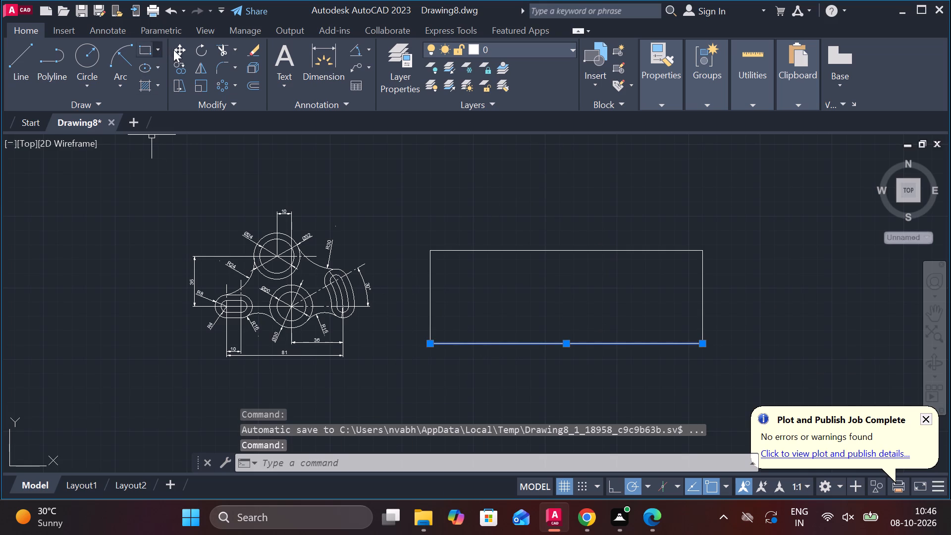
pyautogui.click(180, 69)
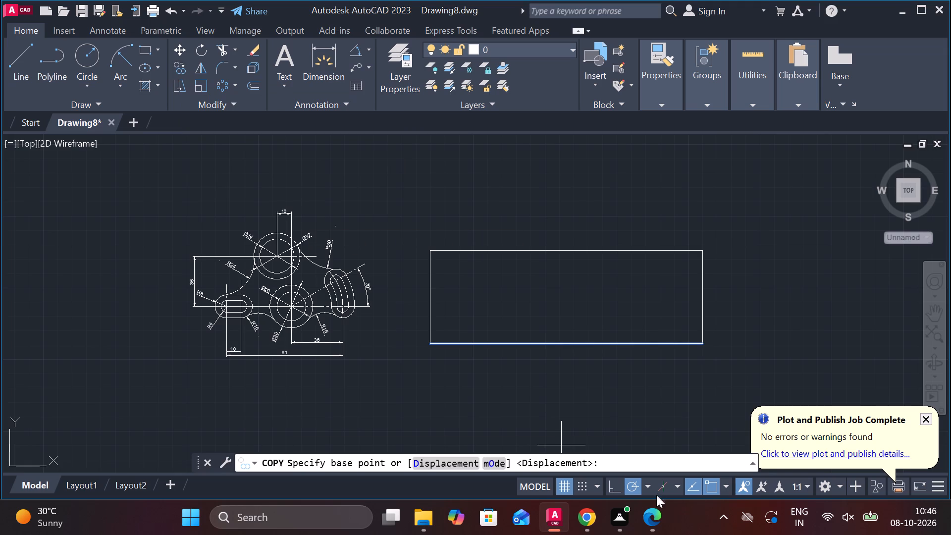
pyautogui.click(678, 342)
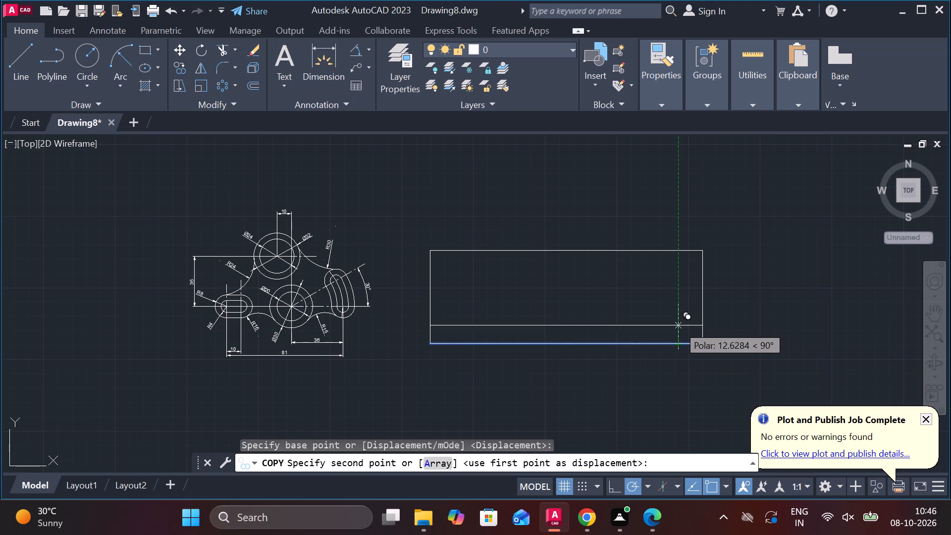
pyautogui.press('2')
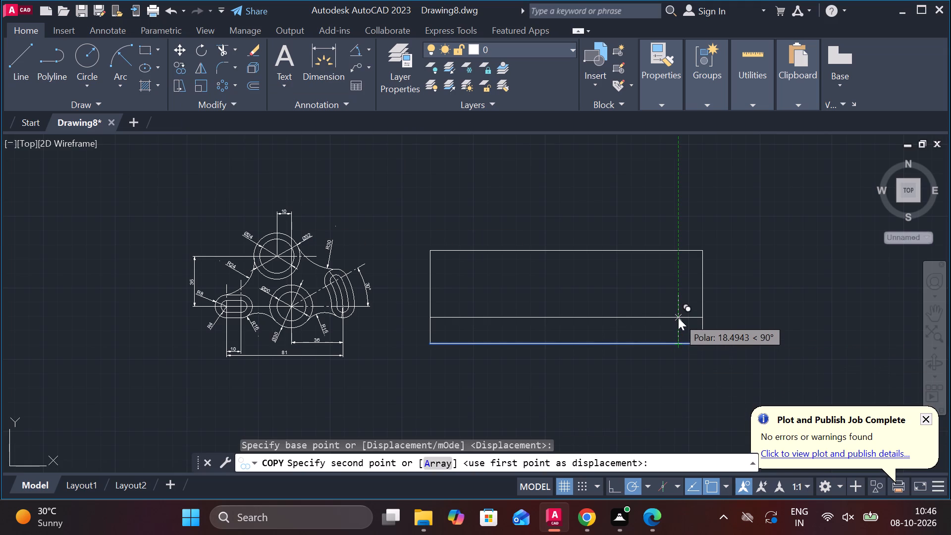
pyautogui.press('0')
pyautogui.press('Return')
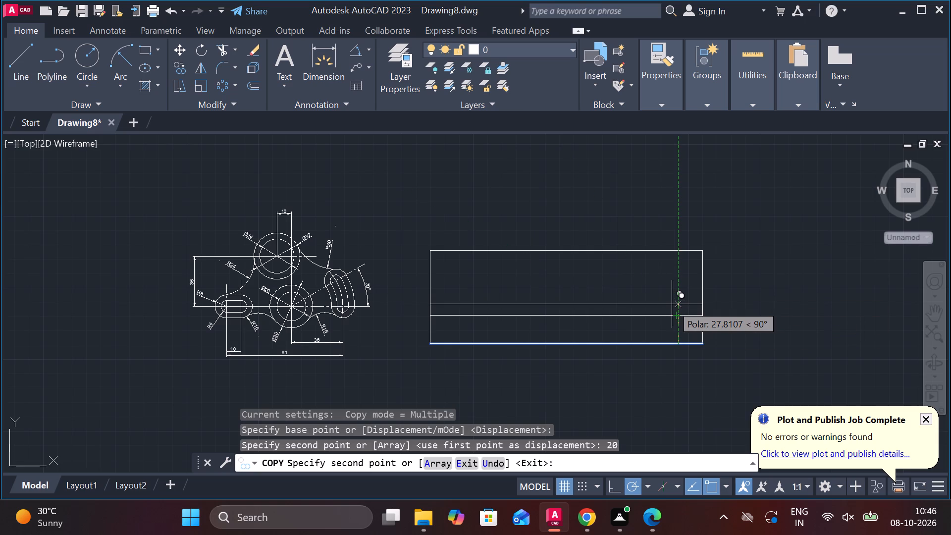
pyautogui.press('2')
pyautogui.press('7')
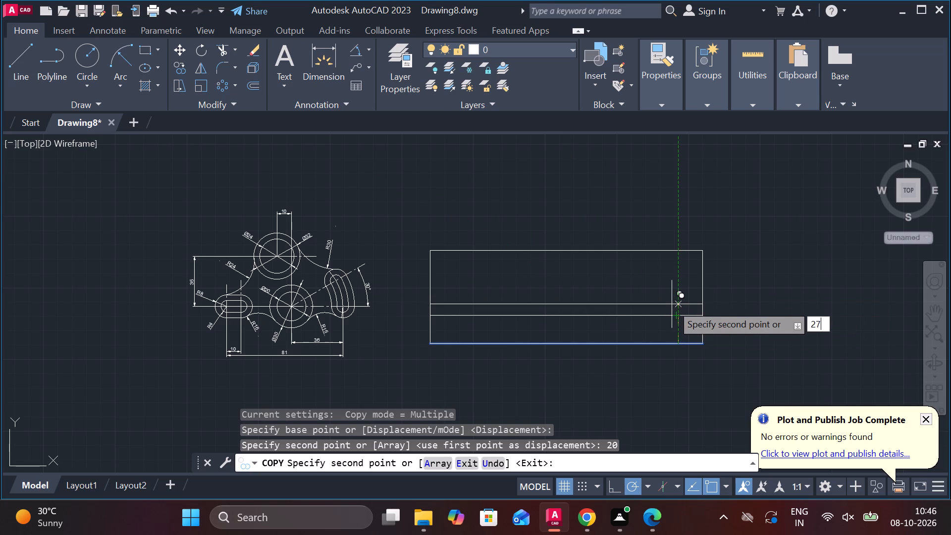
pyautogui.press('Return')
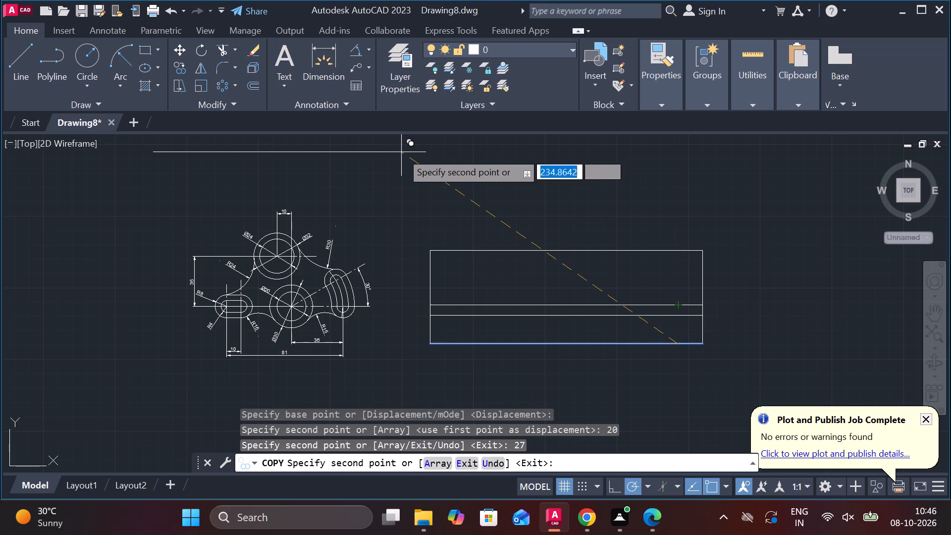
pyautogui.press('Escape')
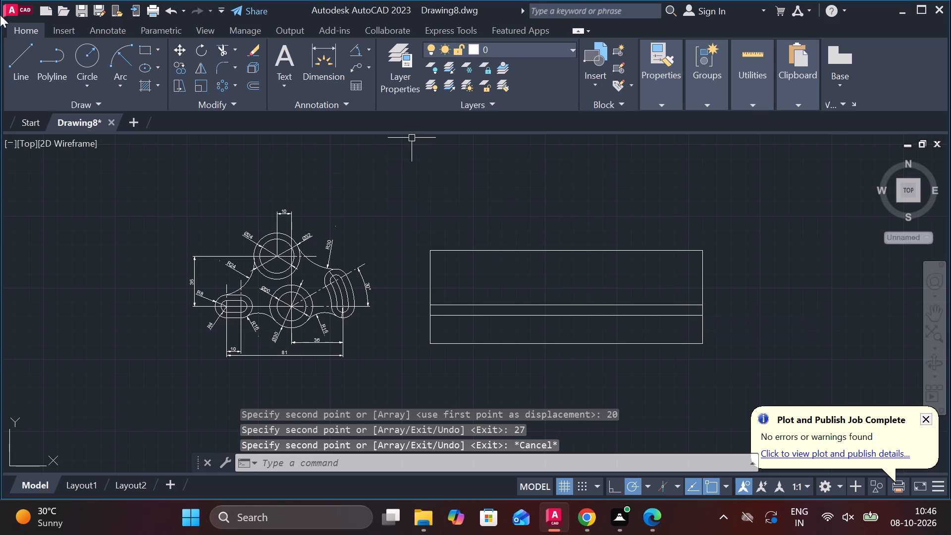
# Copy the upper of the two inner horizontal lines upward by 7, placing two copies at that same distance.
pyautogui.click(686, 306)
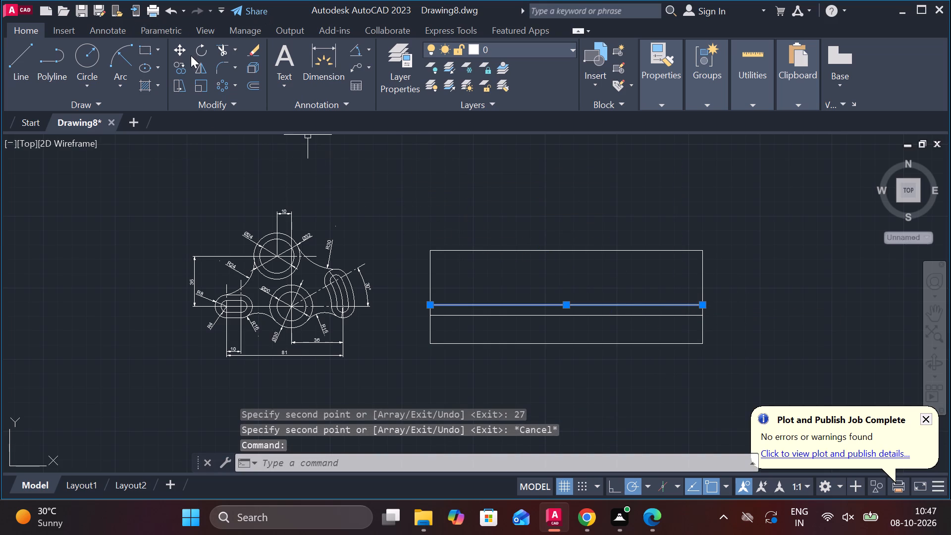
pyautogui.click(177, 67)
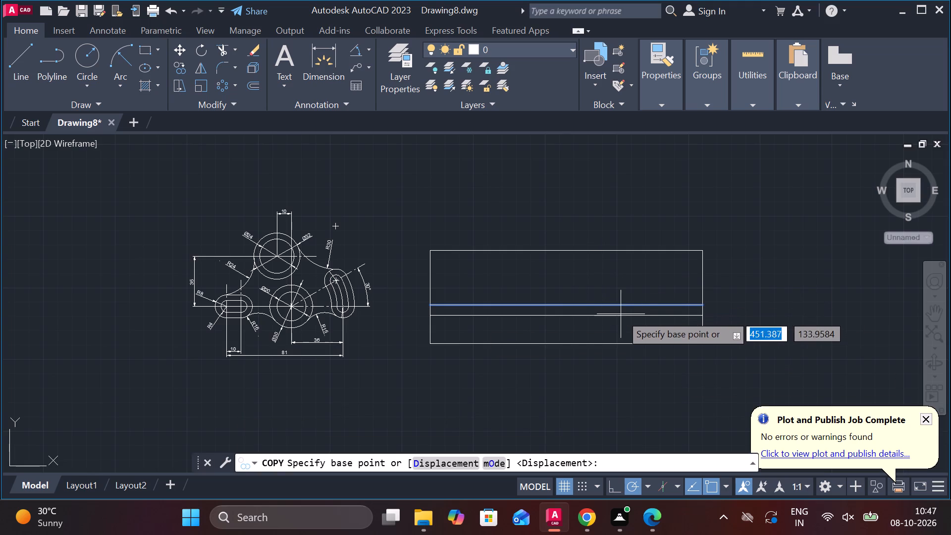
pyautogui.click(621, 303)
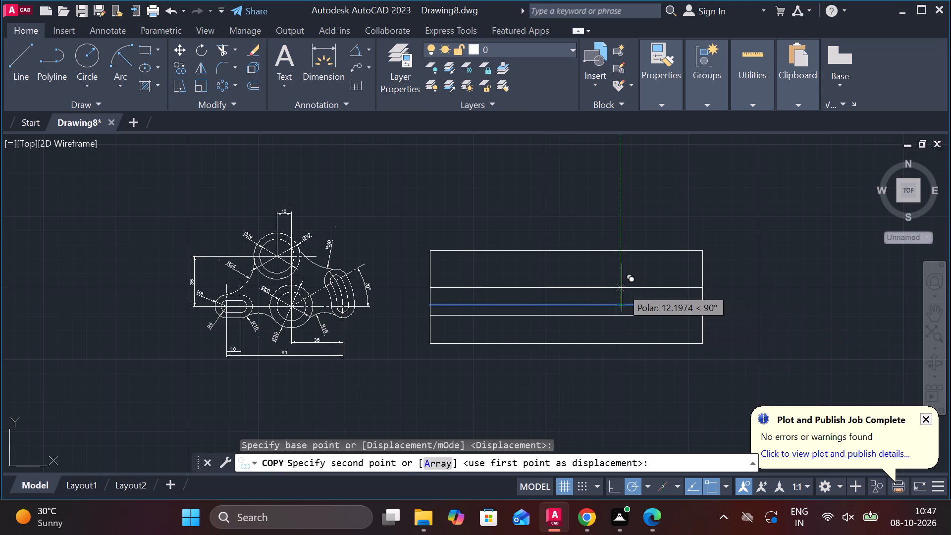
pyautogui.press('7')
pyautogui.press('Return')
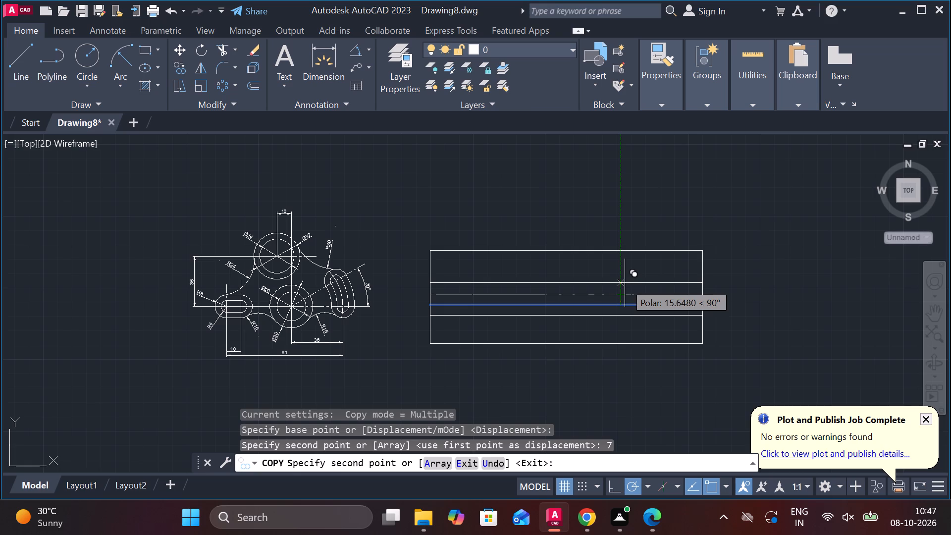
pyautogui.press('7')
pyautogui.press('Return')
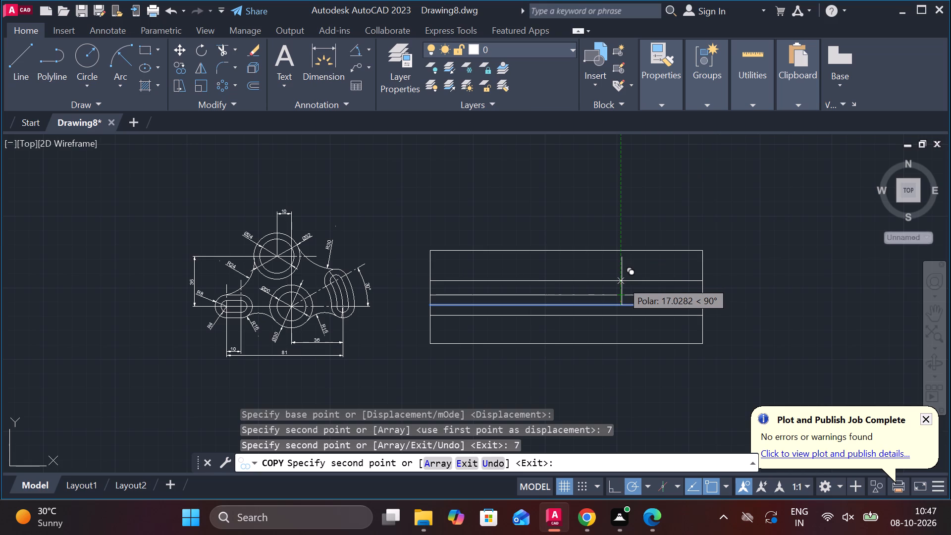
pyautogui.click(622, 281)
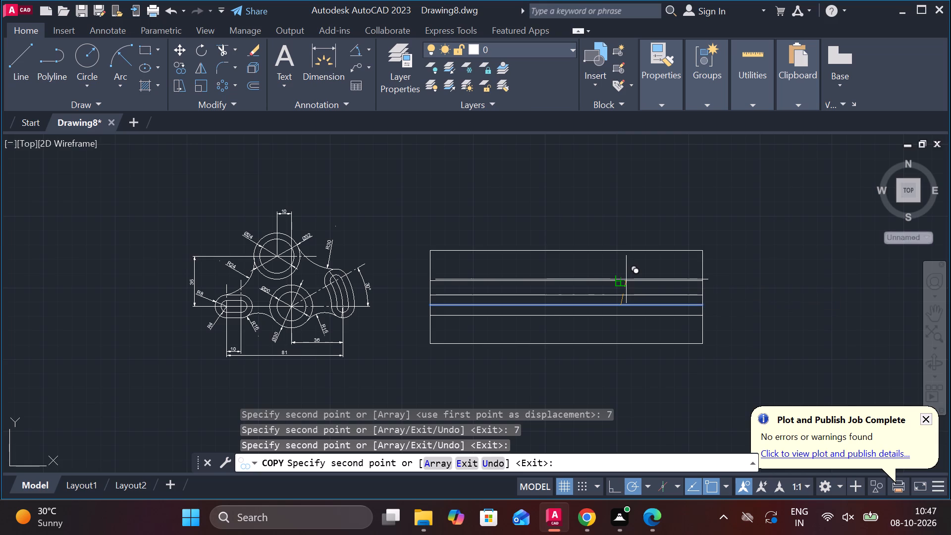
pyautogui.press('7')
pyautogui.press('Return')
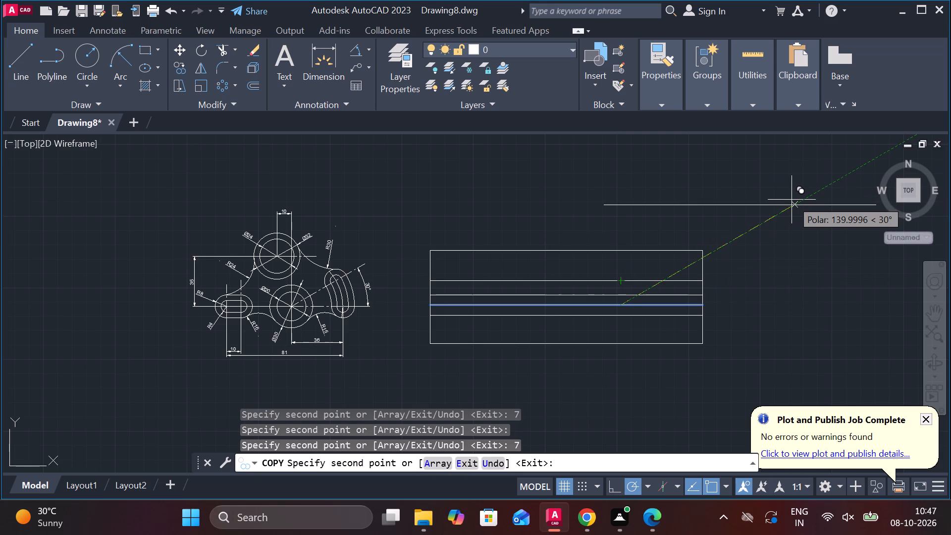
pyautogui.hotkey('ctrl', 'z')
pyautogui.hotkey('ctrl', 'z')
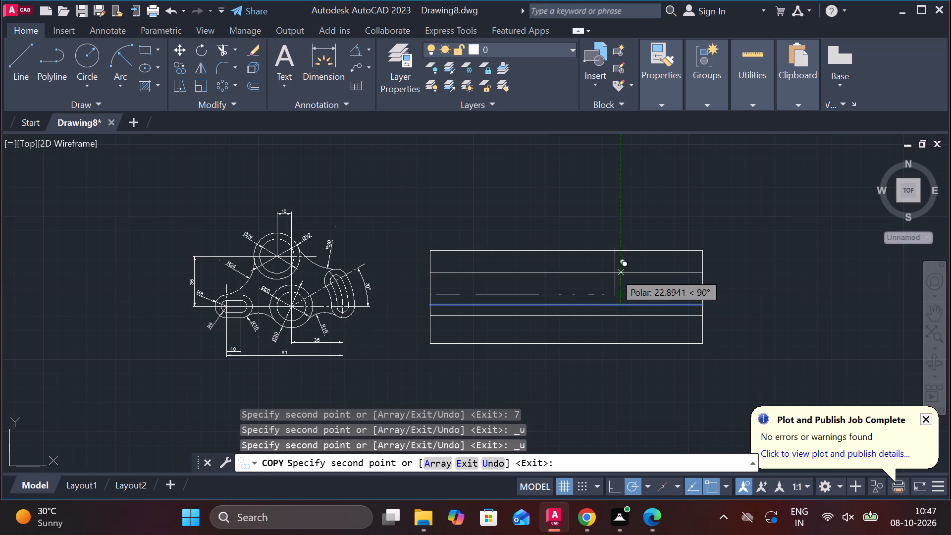
# Place further copies of the same inner line upward at distances of 14, 21 and 28, and finish copying.
pyautogui.write('14')
pyautogui.press('Return')
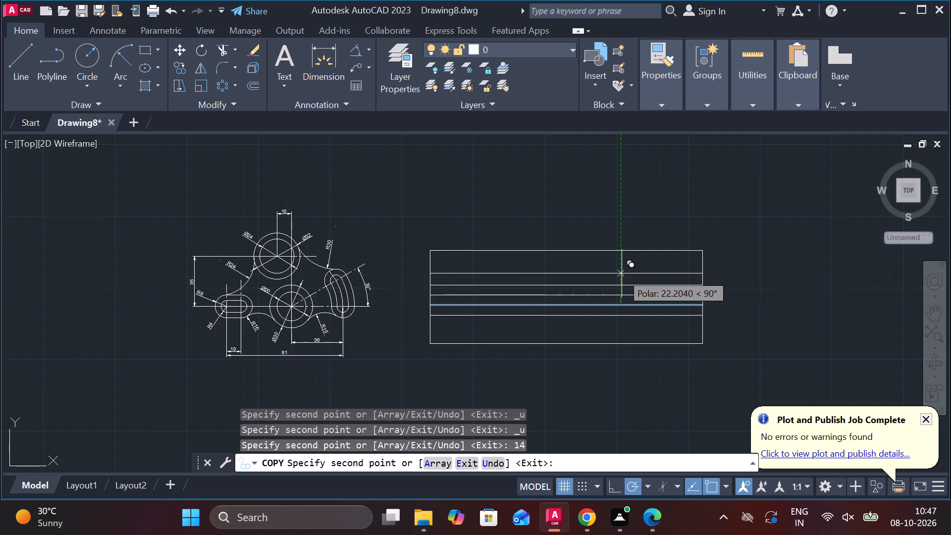
pyautogui.write('21')
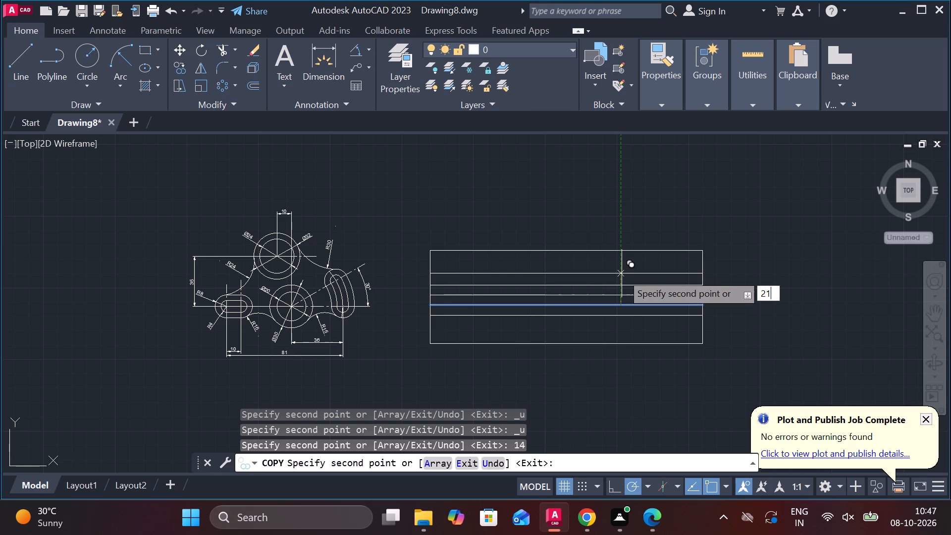
pyautogui.press('Return')
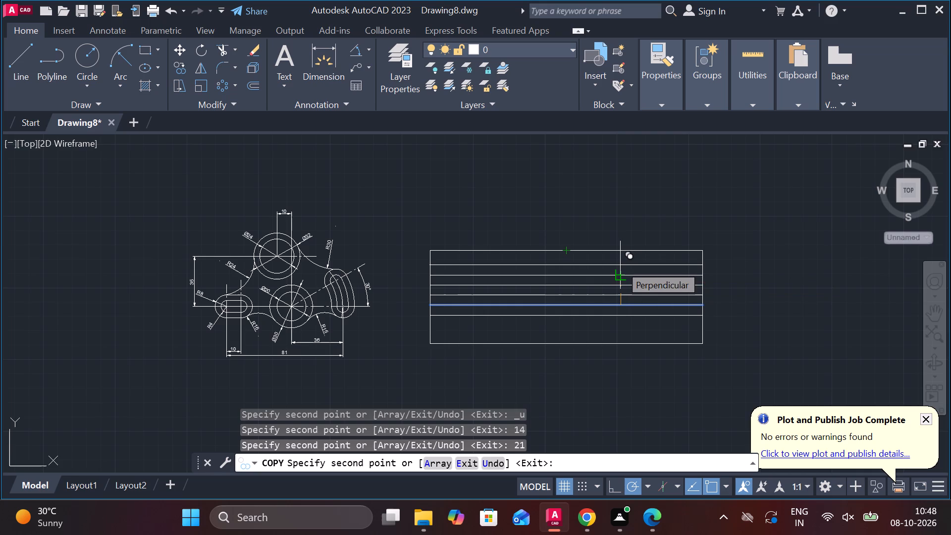
pyautogui.press('2')
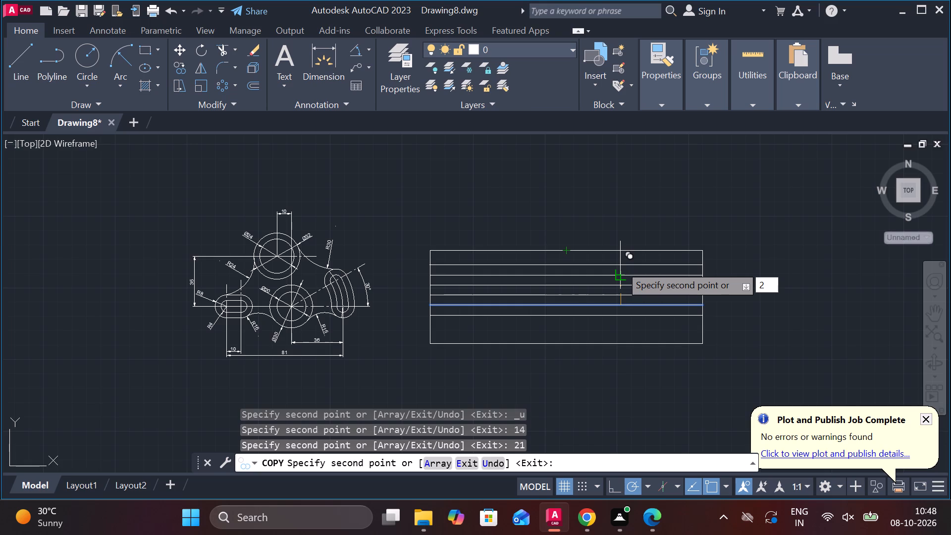
pyautogui.press('8')
pyautogui.press('Return')
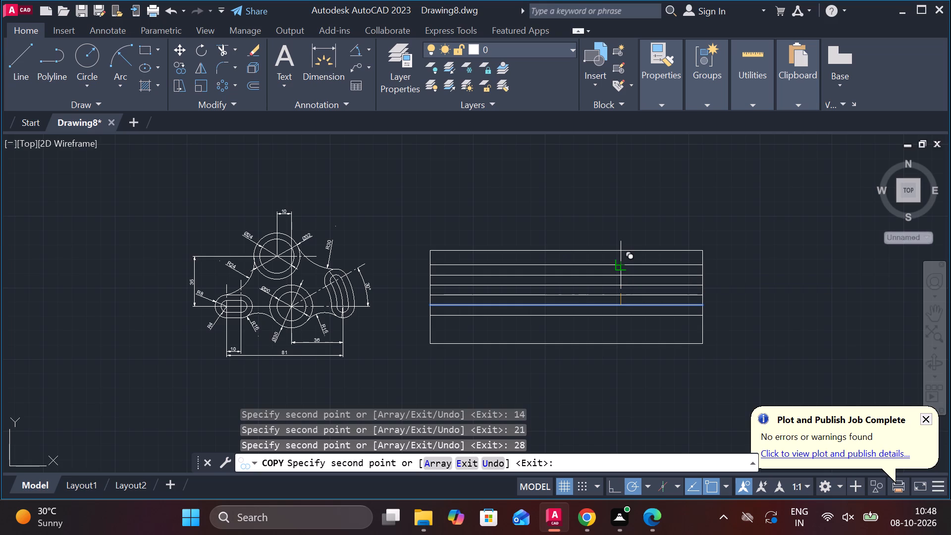
pyautogui.press('`')
pyautogui.press('Escape')
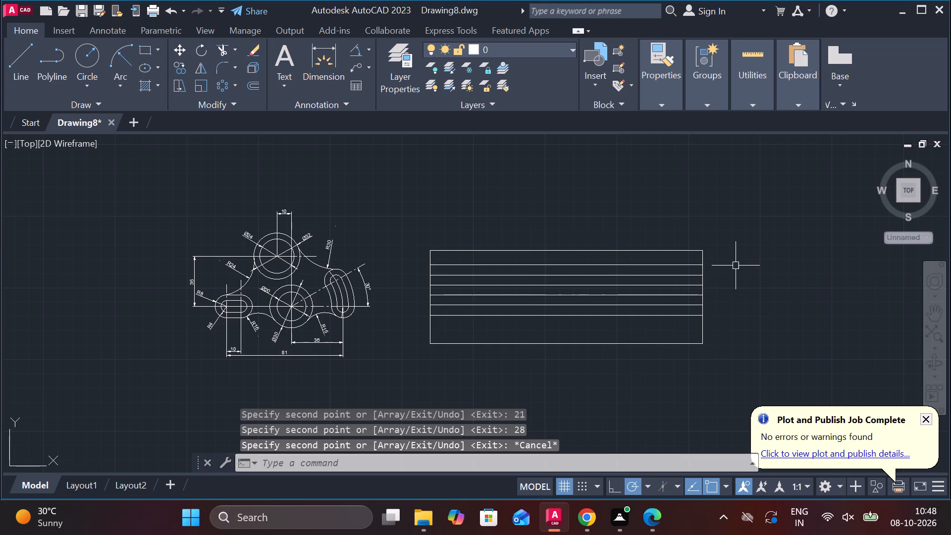
# Copy the rectangle's right edge leftward at distances of 25, 50 and 75, and finish copying.
pyautogui.scroll(2, 662, 308)
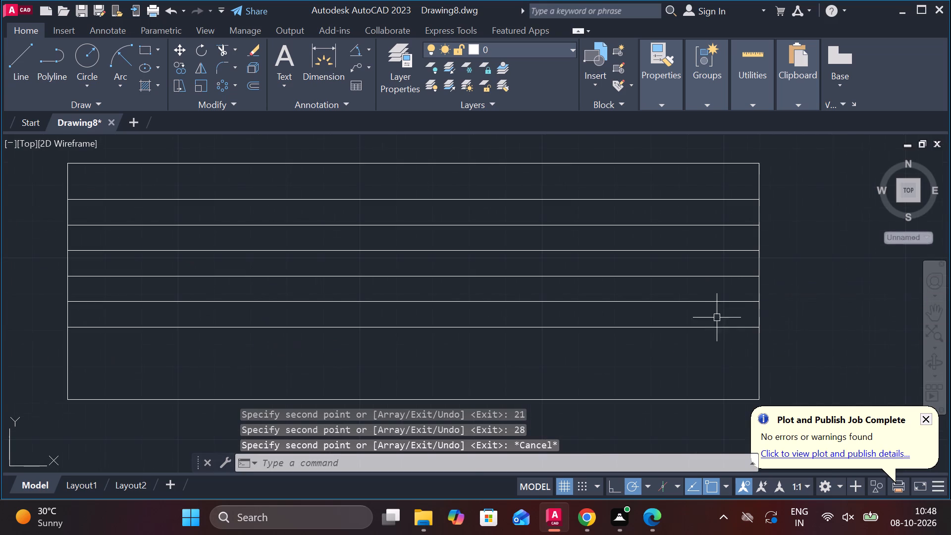
pyautogui.click(757, 372)
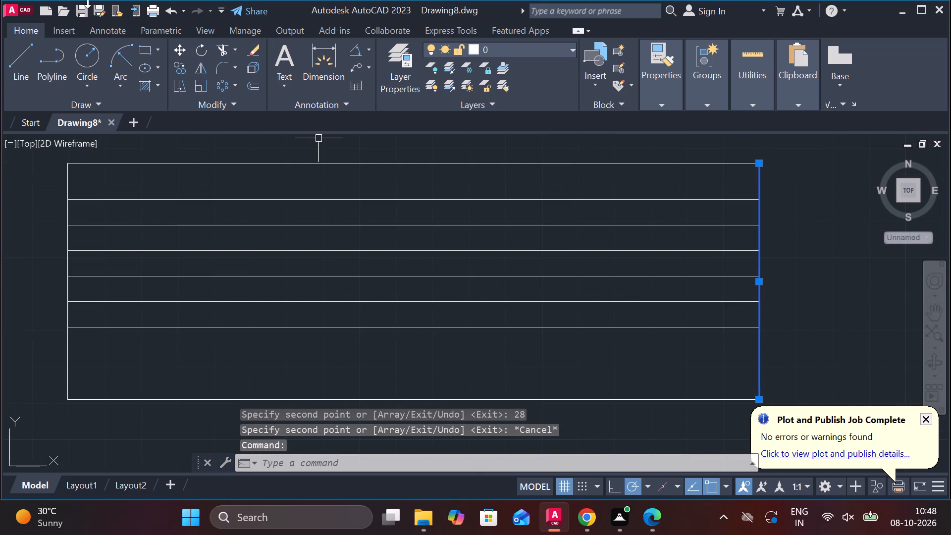
pyautogui.click(183, 69)
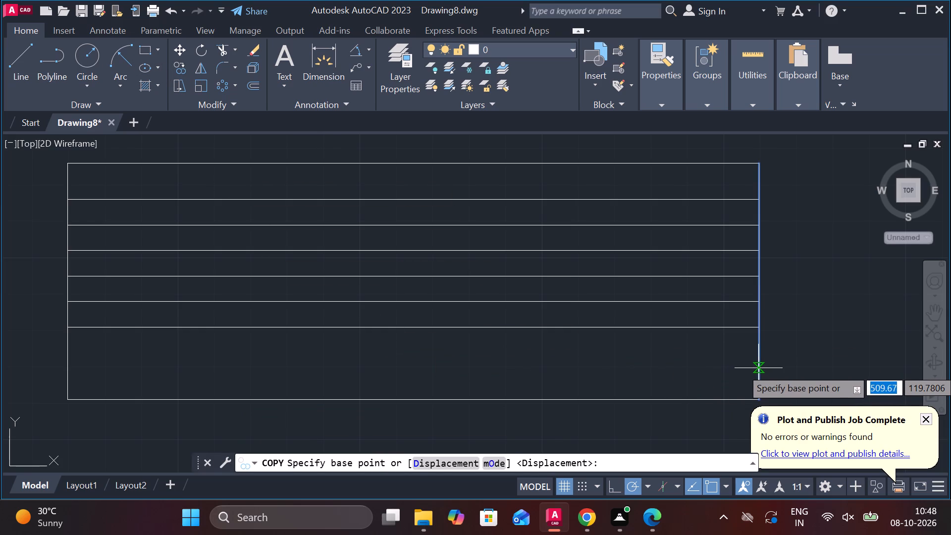
pyautogui.click(758, 368)
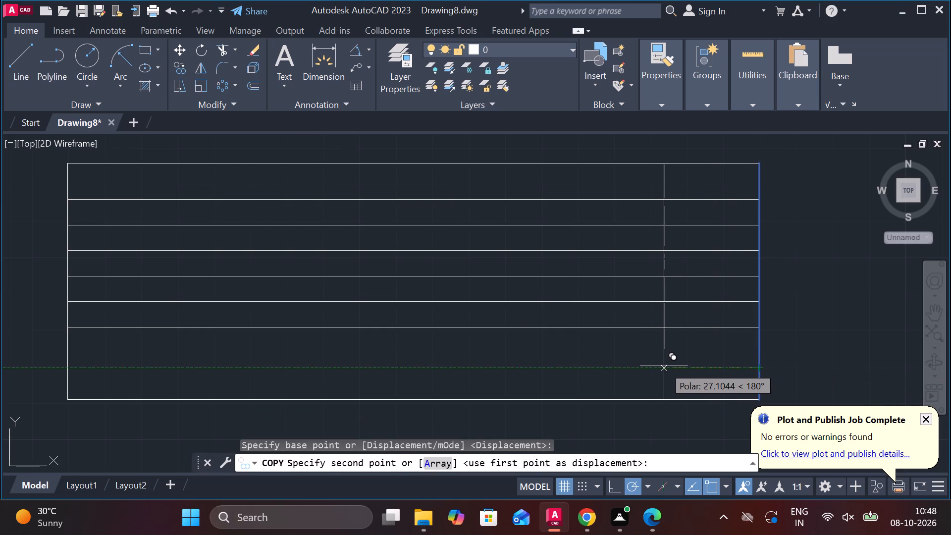
pyautogui.press('2')
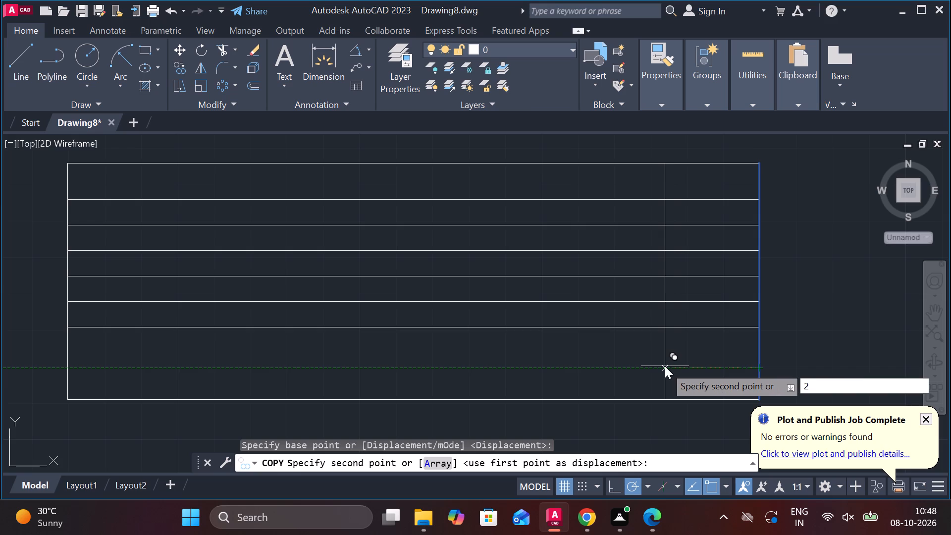
pyautogui.press('5')
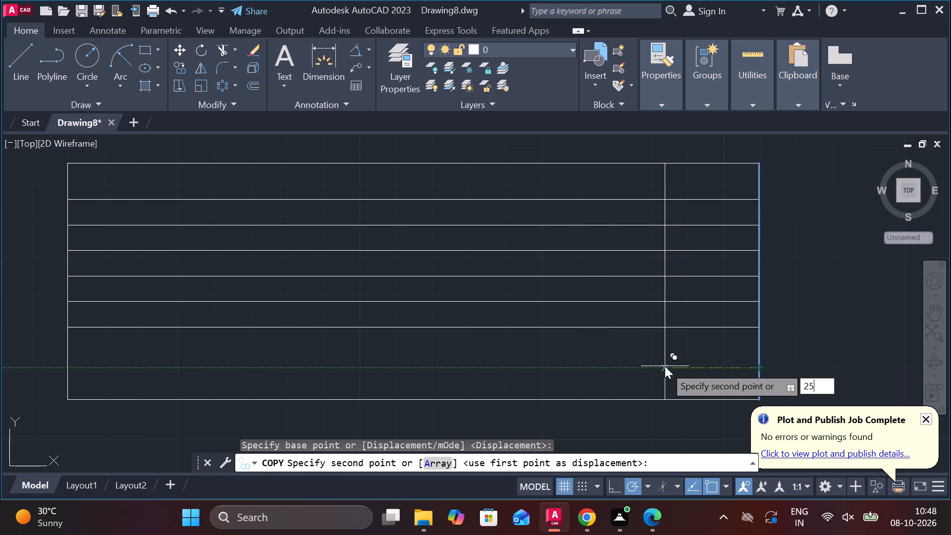
pyautogui.press('Return')
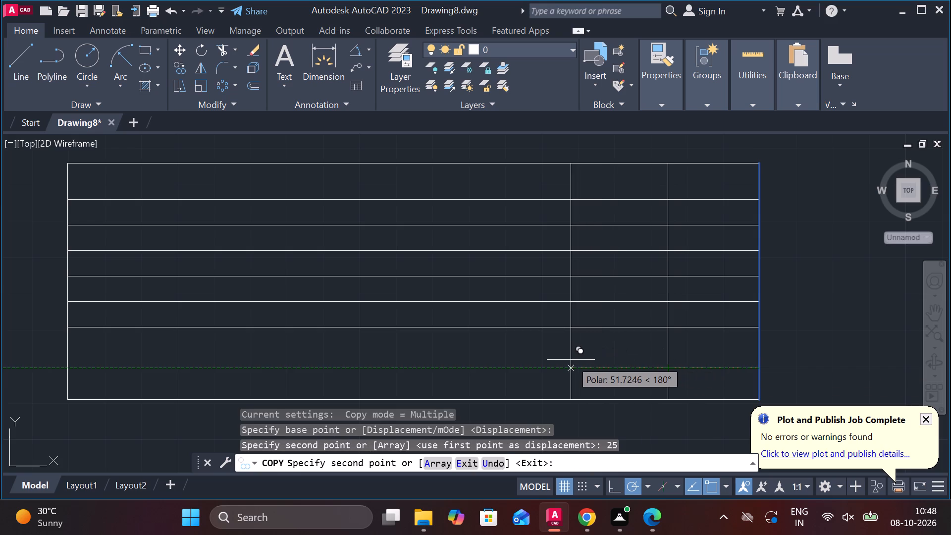
pyautogui.press('5')
pyautogui.press('0')
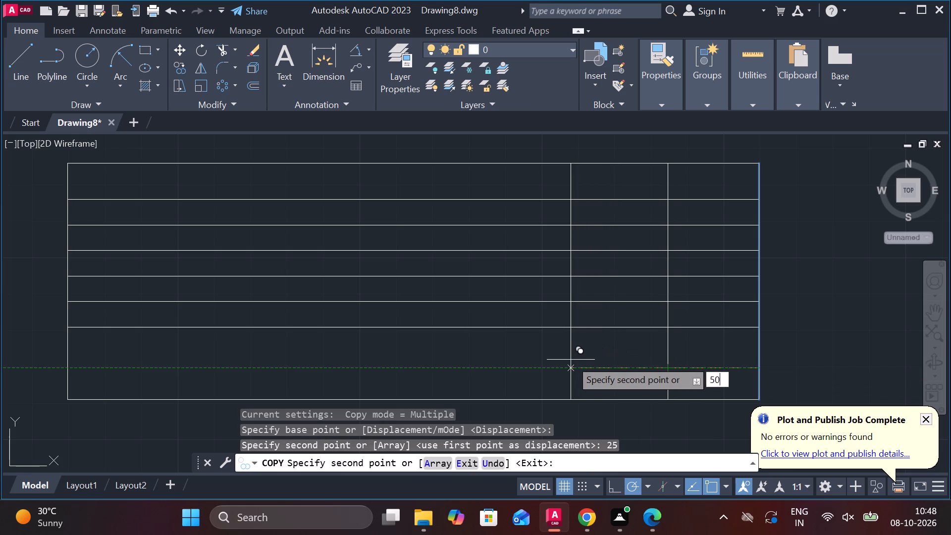
pyautogui.press('Return')
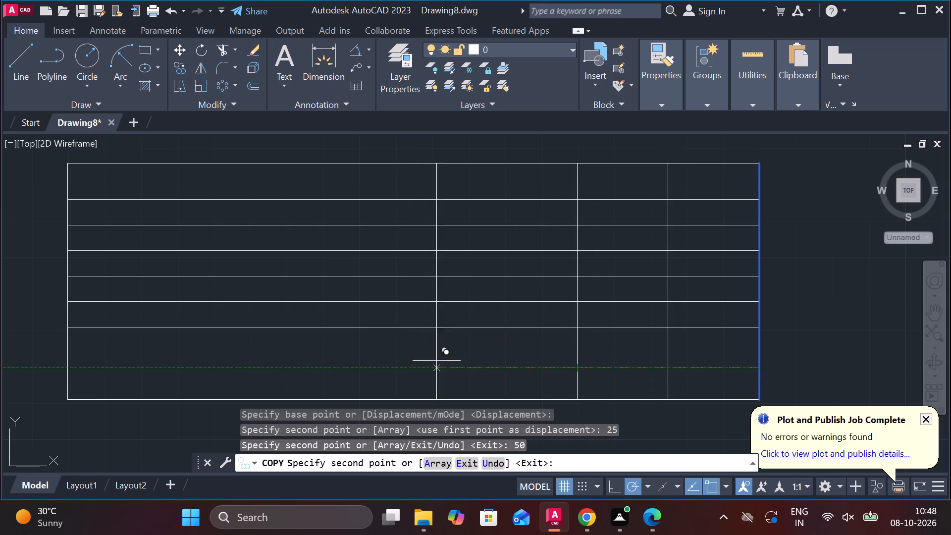
pyautogui.press('2')
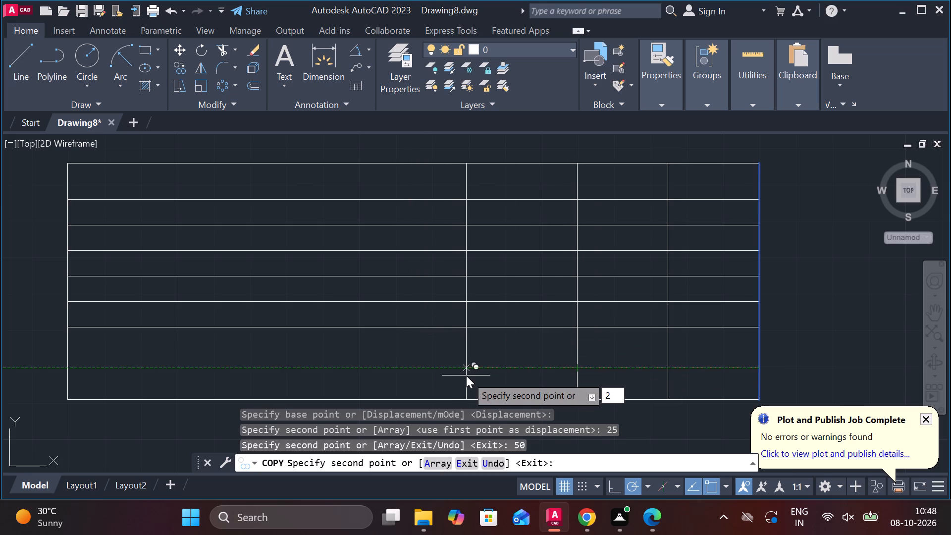
pyautogui.press('BackSpace')
pyautogui.write('75')
pyautogui.press('Return')
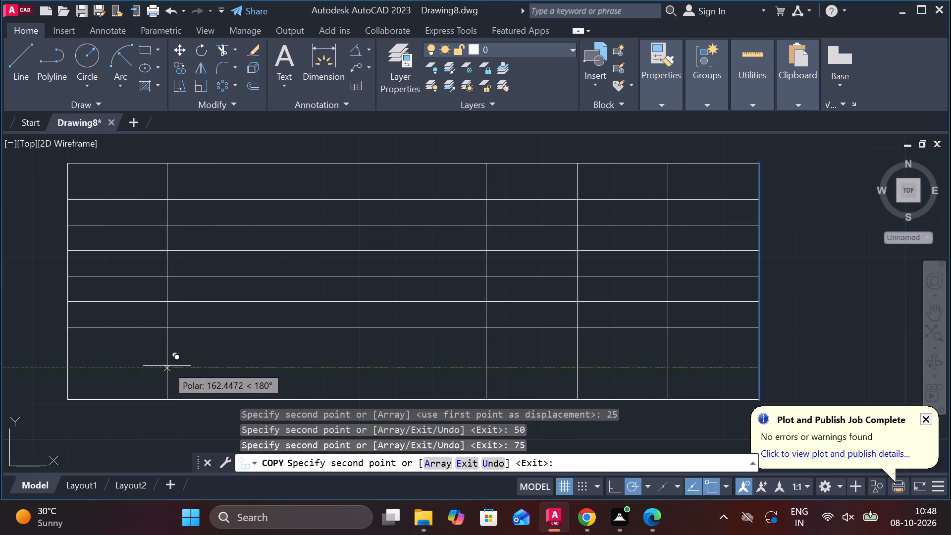
pyautogui.press('Escape')
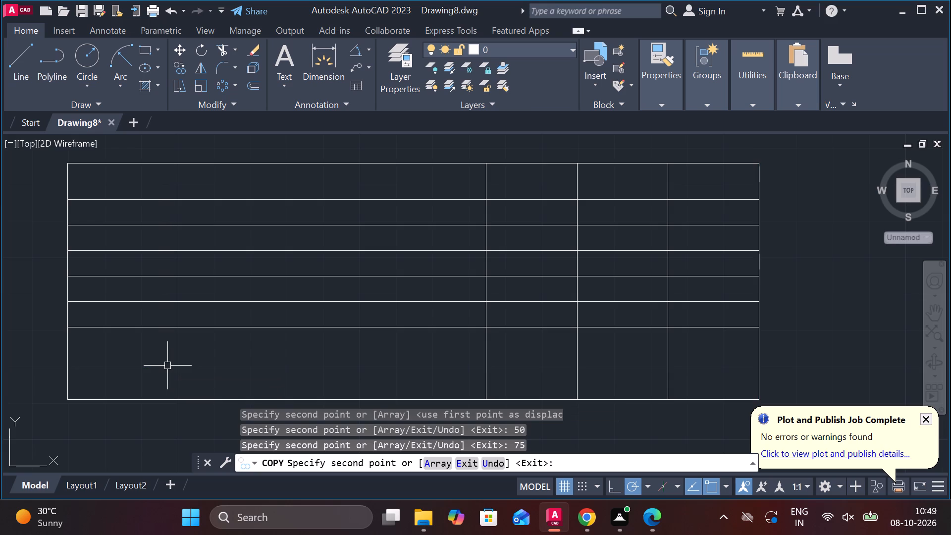
# Copy the rectangle's left edge rightward by 20 and finish copying.
pyautogui.click(66, 357)
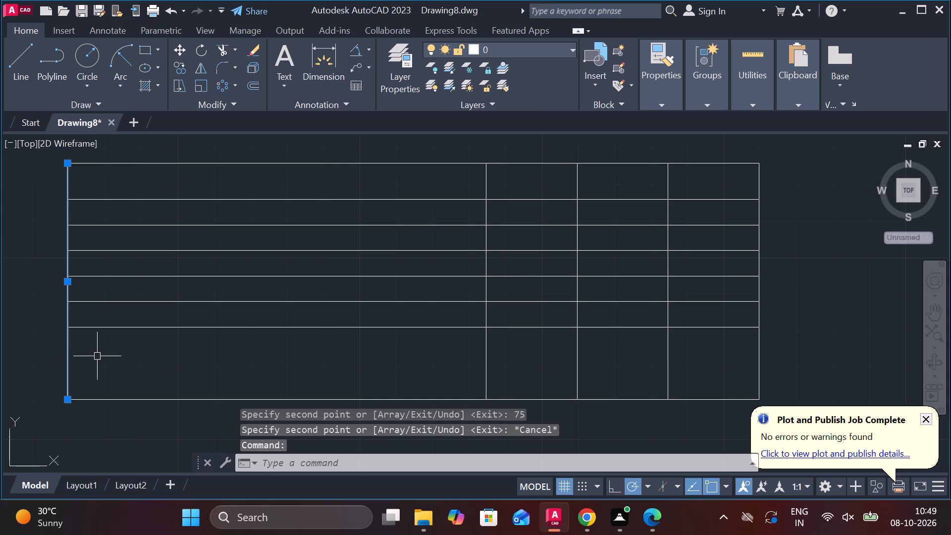
pyautogui.click(185, 68)
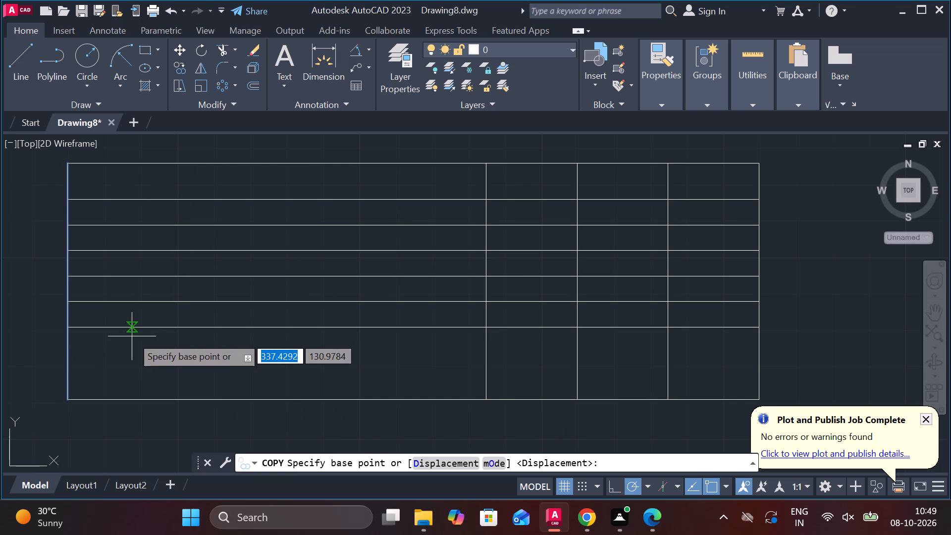
pyautogui.click(70, 364)
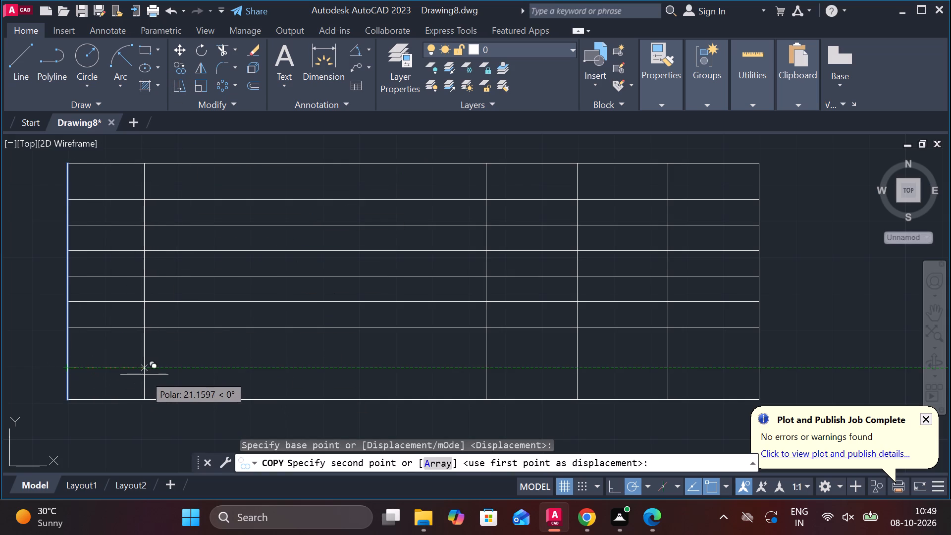
pyautogui.press('2')
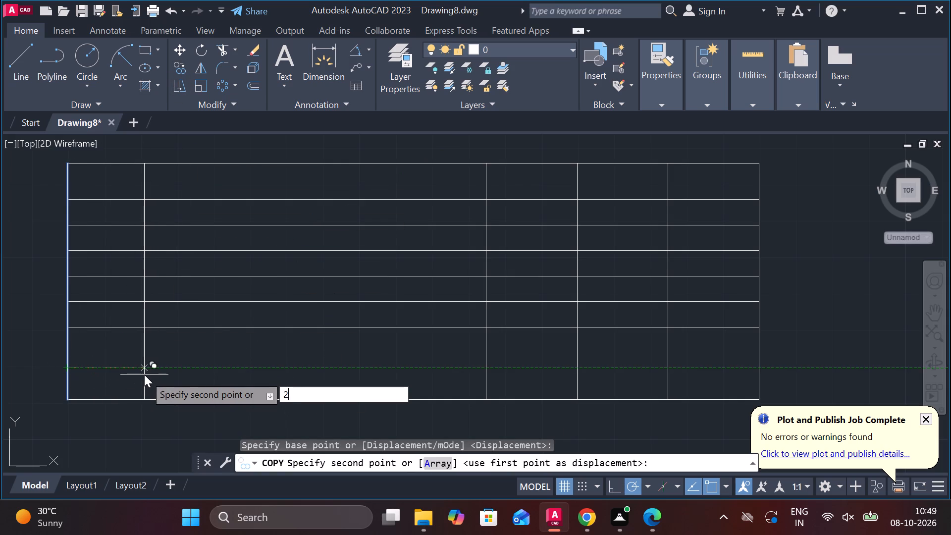
pyautogui.press('0')
pyautogui.press('Return')
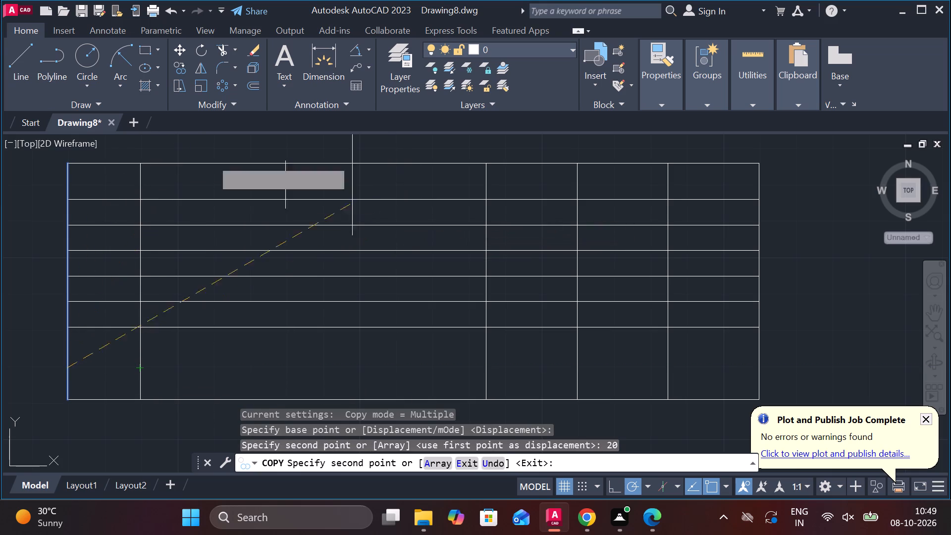
pyautogui.press('Escape')
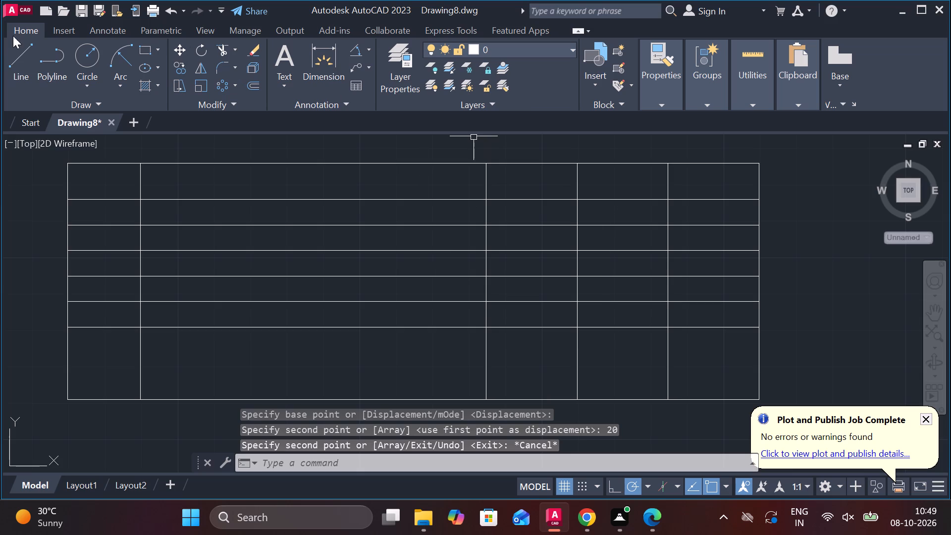
# Trim the topmost segment of the vertical line beside the rectangle's left edge.
pyautogui.click(220, 49)
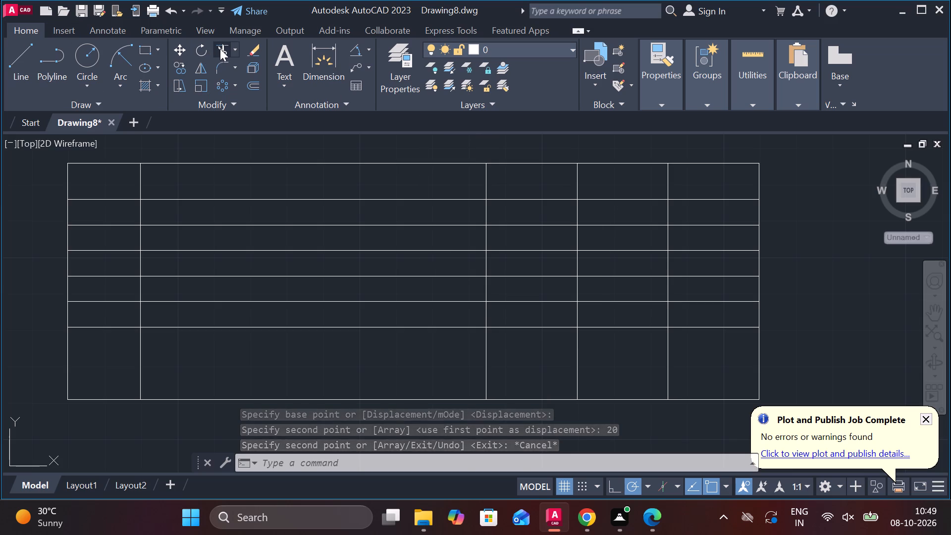
pyautogui.click(137, 183)
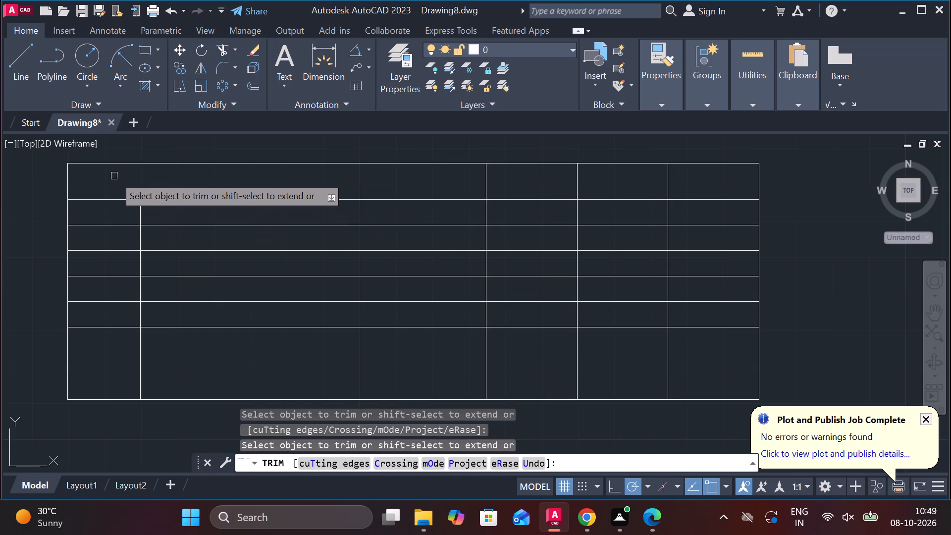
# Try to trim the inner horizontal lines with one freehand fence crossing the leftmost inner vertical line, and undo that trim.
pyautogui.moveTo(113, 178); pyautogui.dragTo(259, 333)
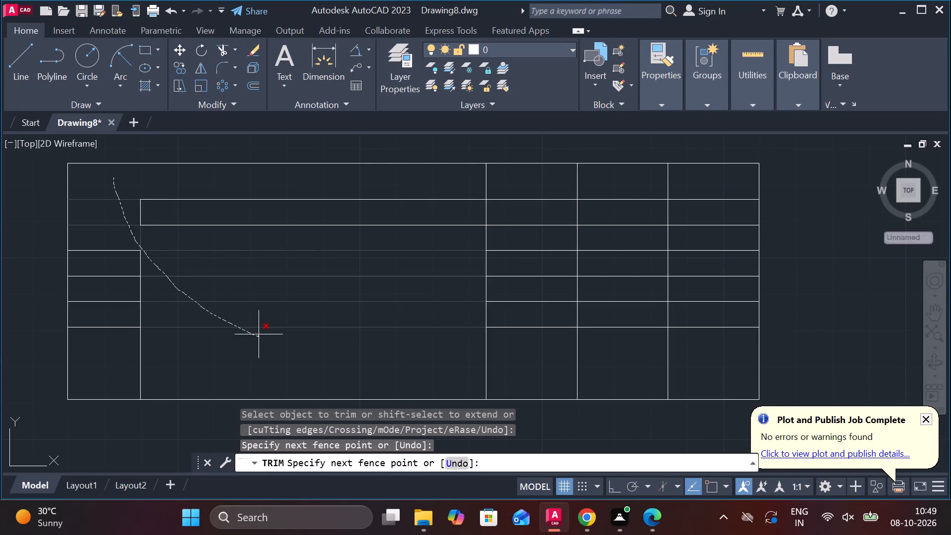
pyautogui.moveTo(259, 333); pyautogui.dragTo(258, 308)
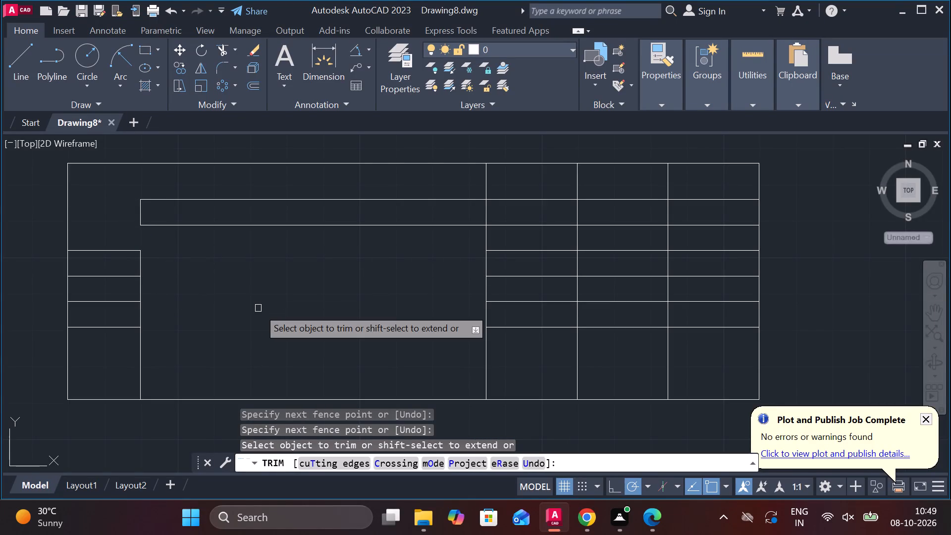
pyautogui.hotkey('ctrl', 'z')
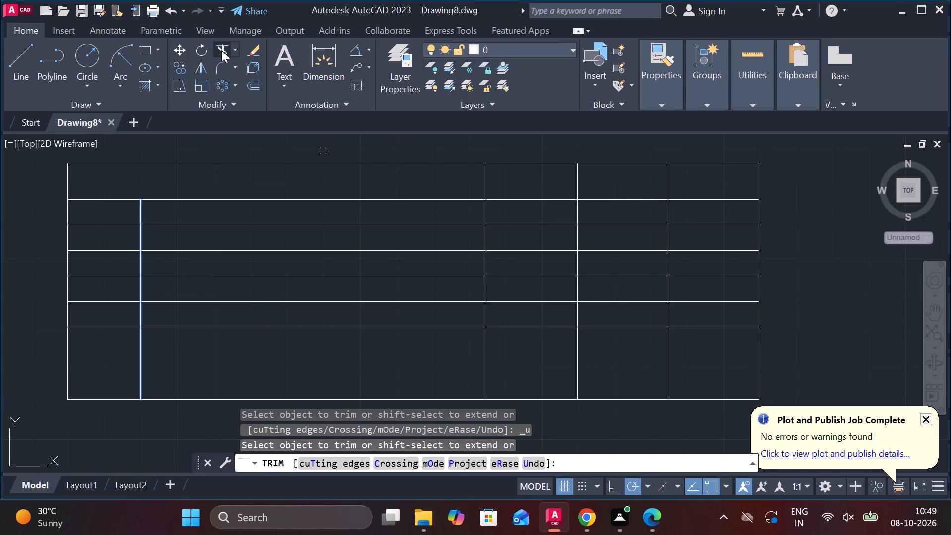
# Trim the five upper inner horizontals from the left edge to the second inner vertical, and the first inner vertical above the lowest inner horizontal.
pyautogui.click(221, 50)
pyautogui.moveTo(179, 185); pyautogui.dragTo(188, 217)
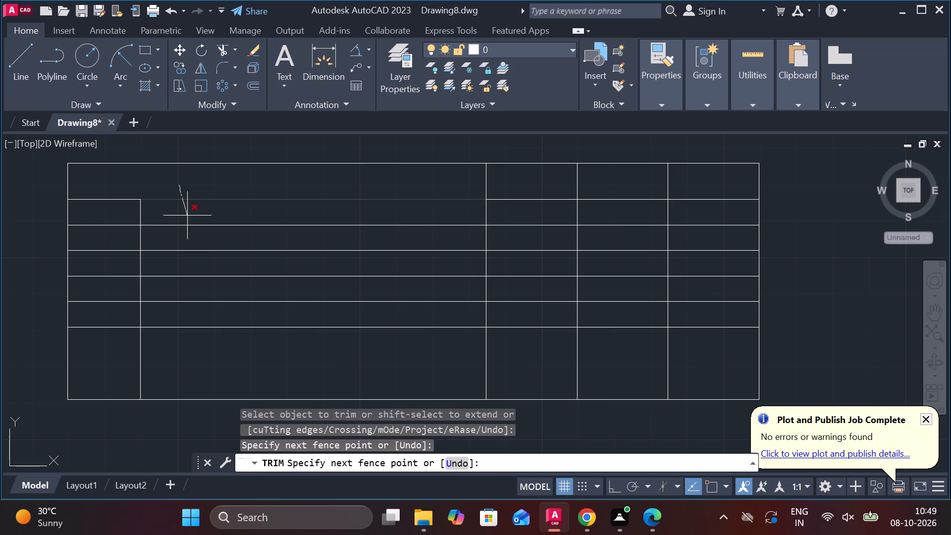
pyautogui.moveTo(188, 217); pyautogui.dragTo(256, 314)
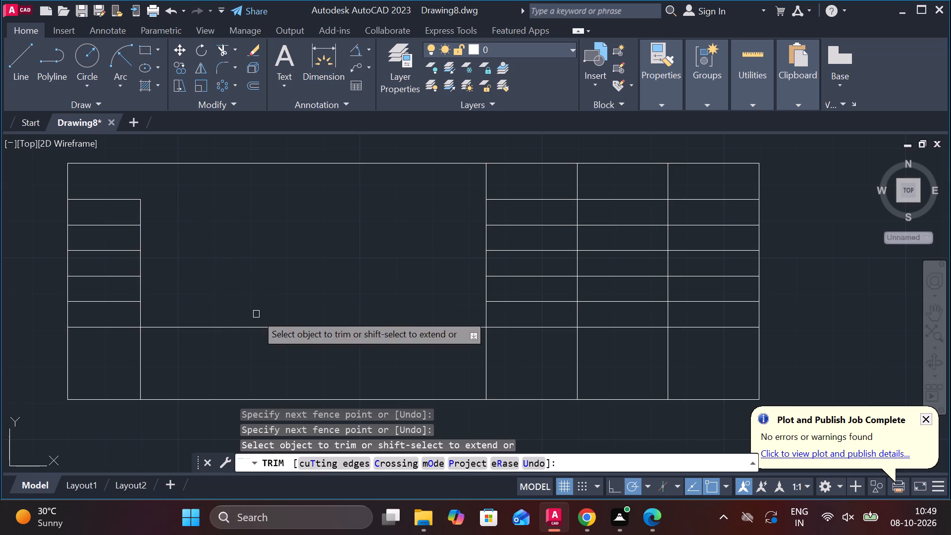
pyautogui.moveTo(115, 184); pyautogui.dragTo(112, 254)
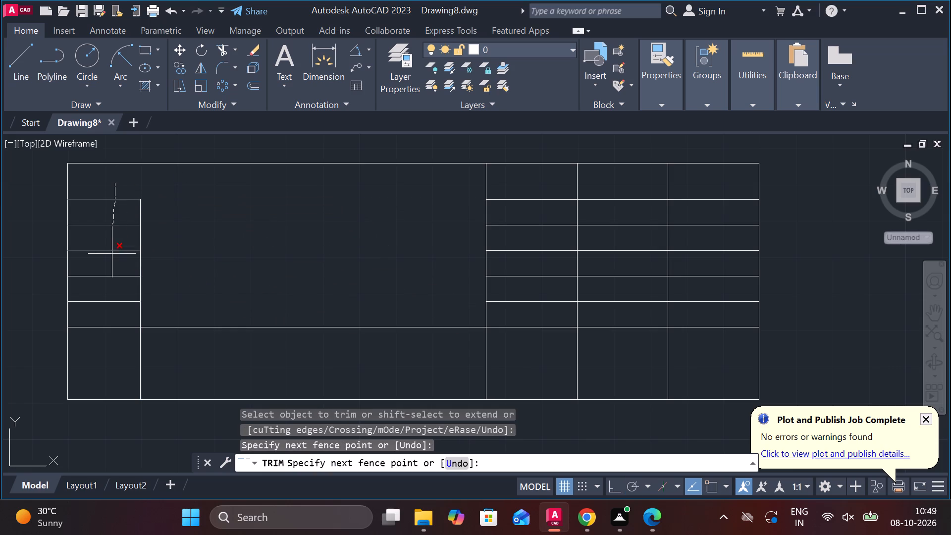
pyautogui.moveTo(112, 254); pyautogui.dragTo(115, 308)
pyautogui.moveTo(133, 279); pyautogui.dragTo(224, 294)
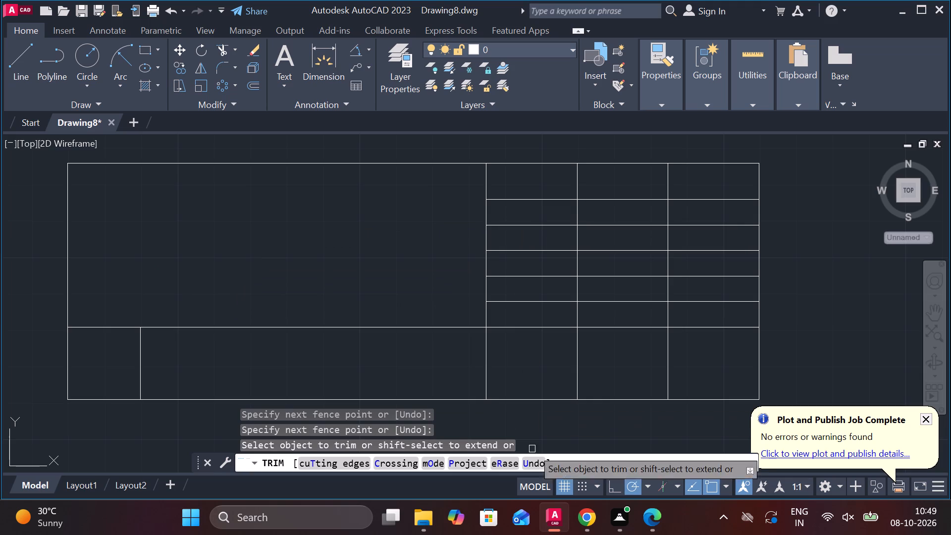
# Trim the two rightmost inner vertical lines below the lowest inner horizontal line, and finish trimming.
pyautogui.moveTo(530, 378); pyautogui.dragTo(740, 371)
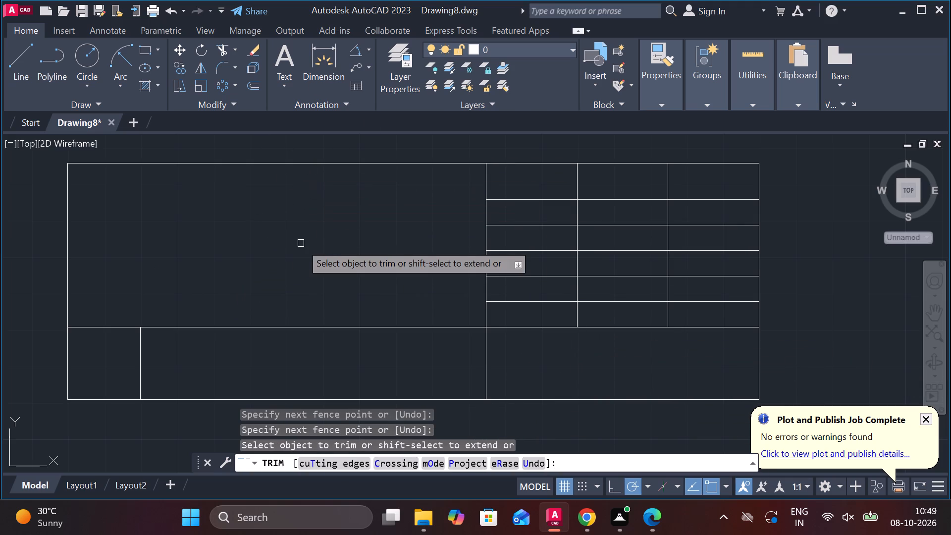
pyautogui.press('Escape')
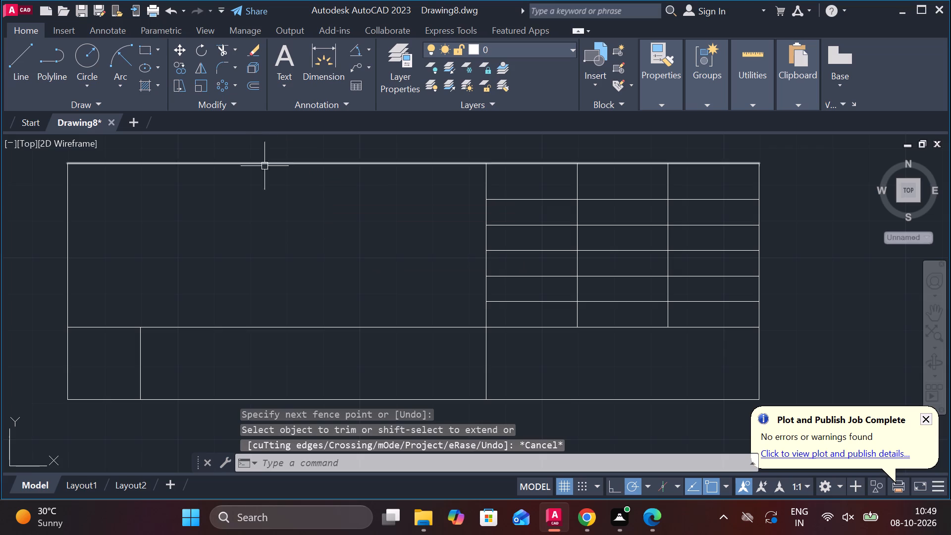
pyautogui.doubleClick(608, 182)
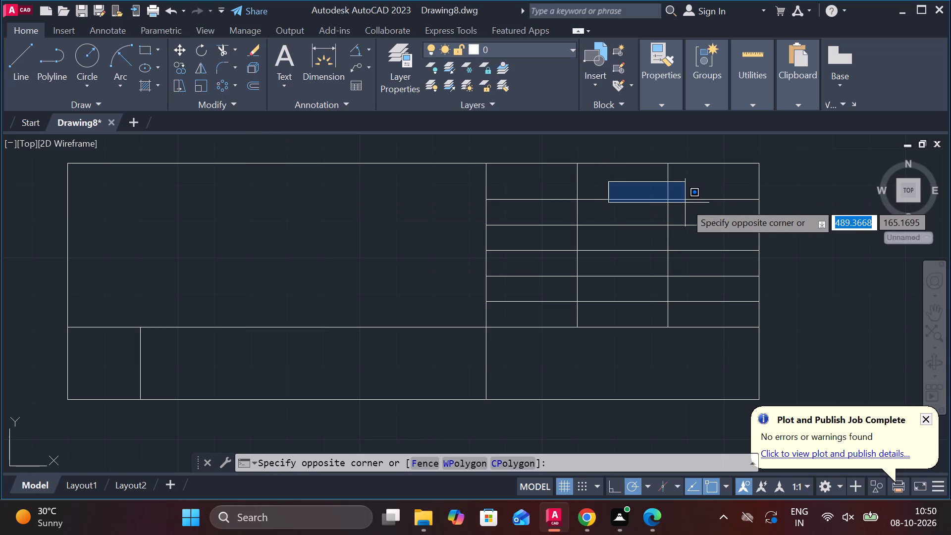
pyautogui.press('Escape')
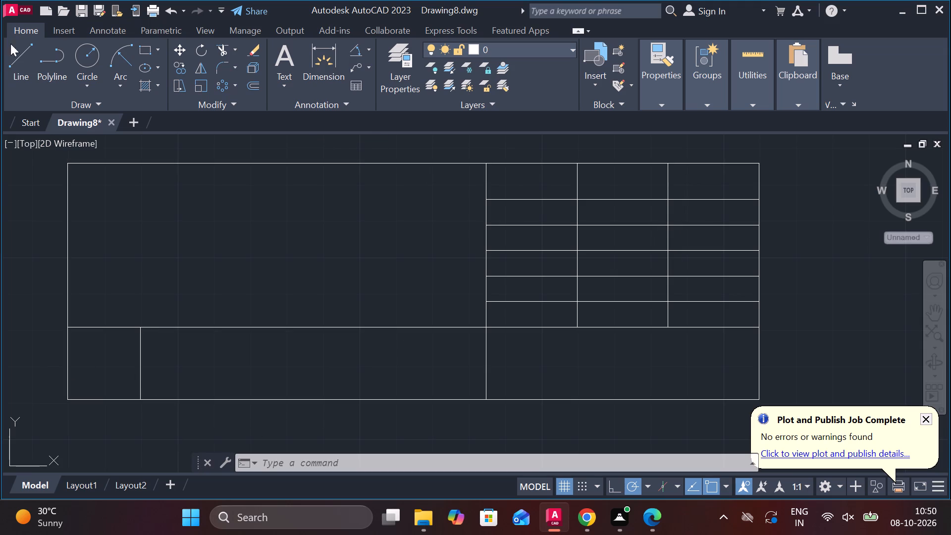
# Copy the table's bottom edge 10 units upward to divide the bottom row.
pyautogui.click(108, 399)
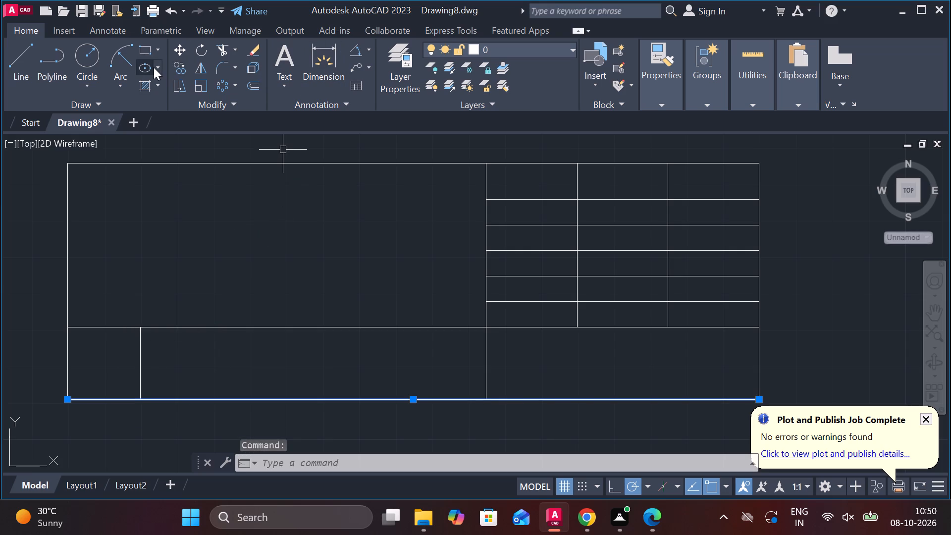
pyautogui.click(184, 68)
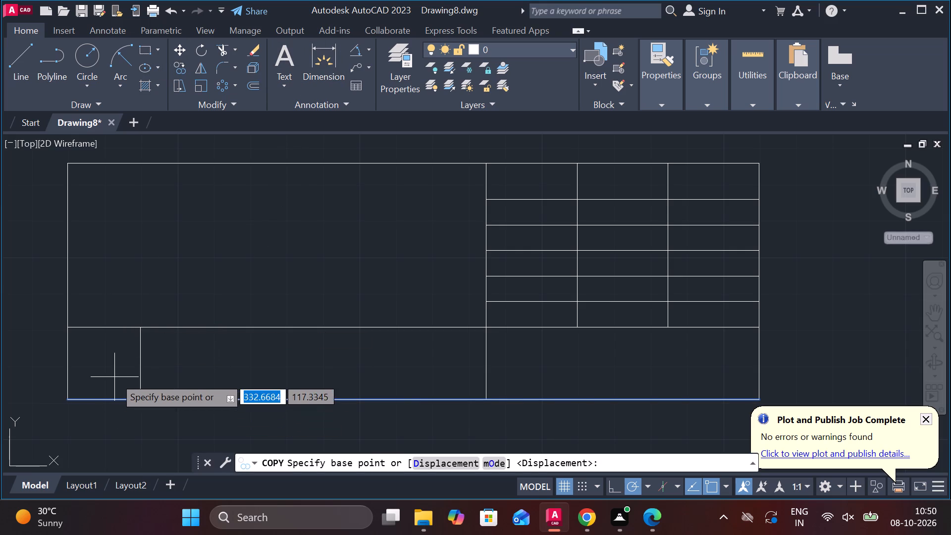
pyautogui.click(109, 396)
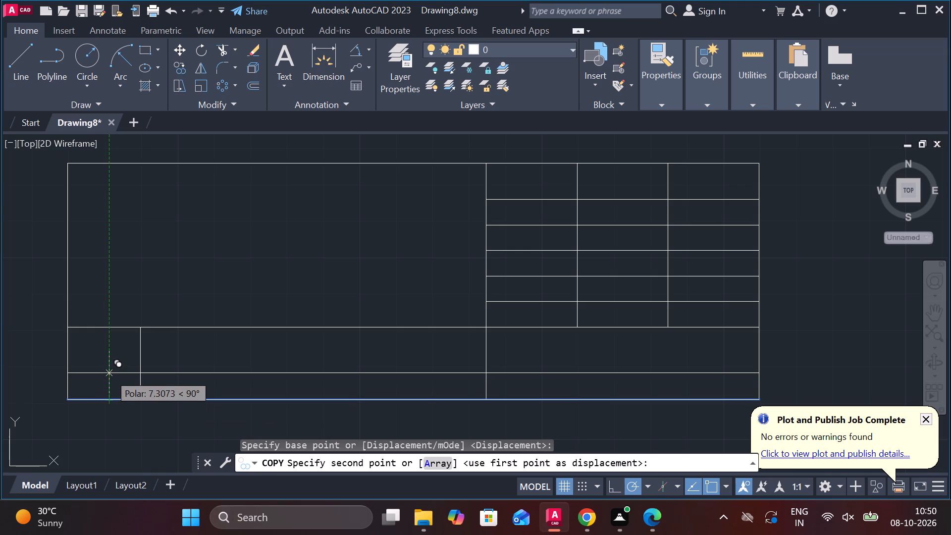
pyautogui.press('1')
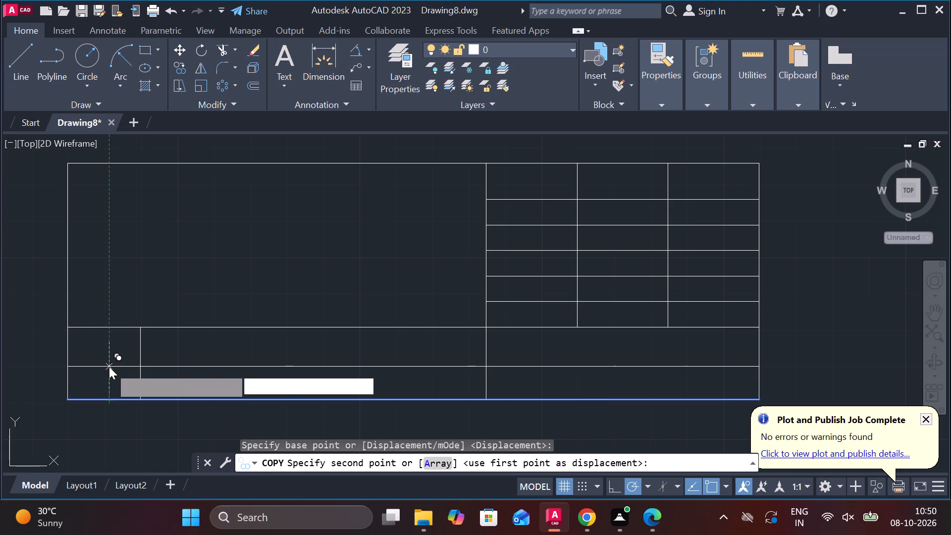
pyautogui.press('0')
pyautogui.press('Return')
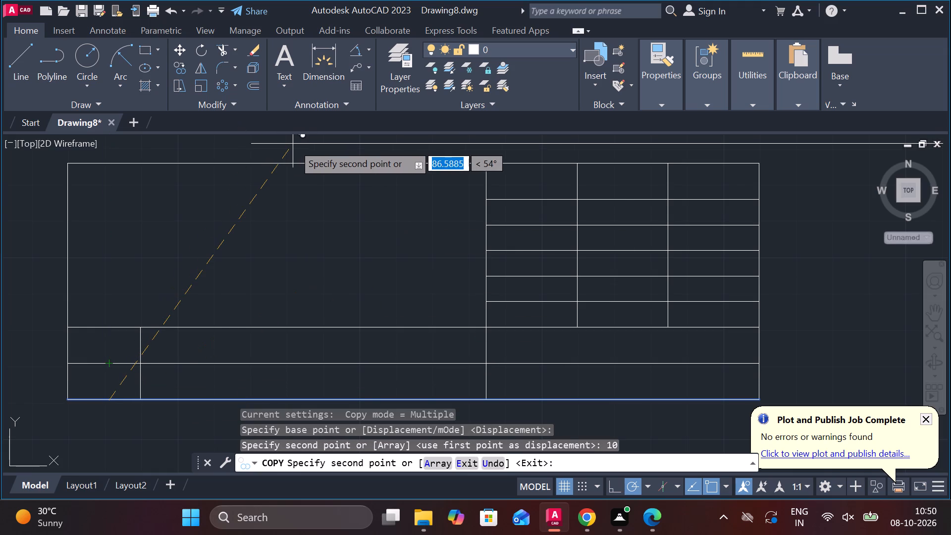
pyautogui.press('Escape')
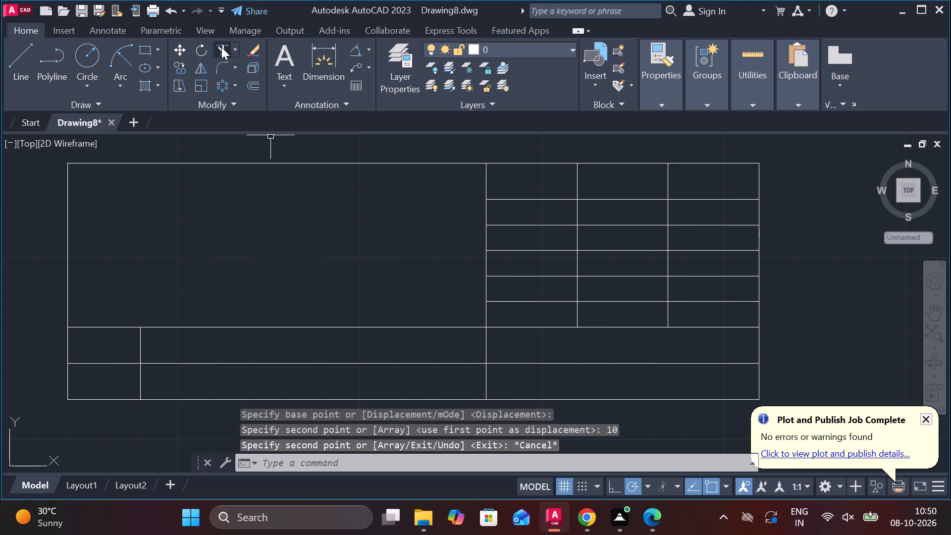
# Trim the new horizontal line from the short vertical near the table's left edge to the right edge, and finish trimming.
pyautogui.click(221, 47)
pyautogui.click(289, 363)
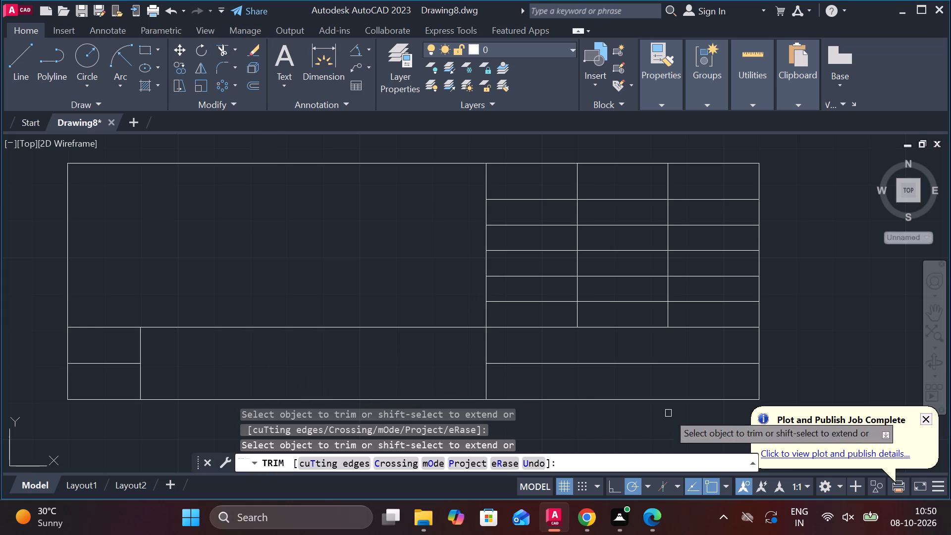
pyautogui.click(658, 353)
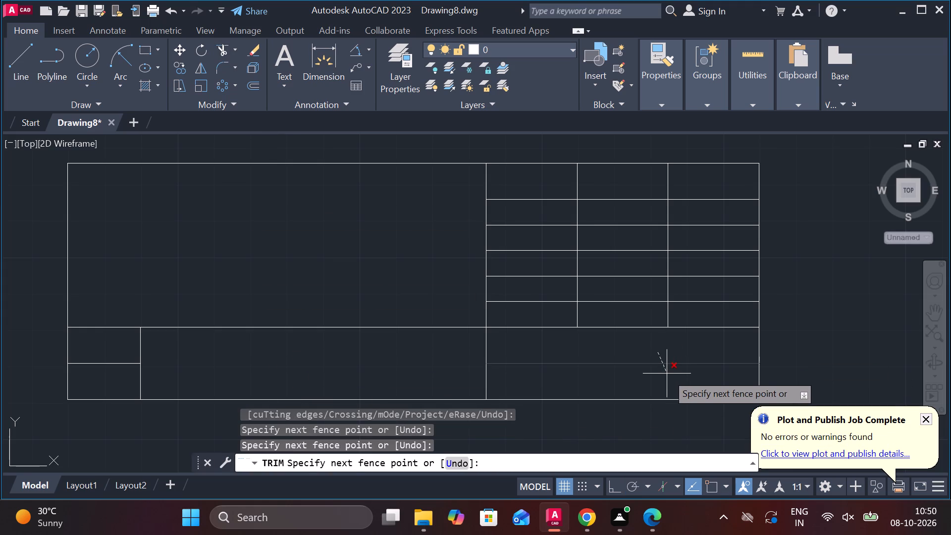
pyautogui.click(667, 375)
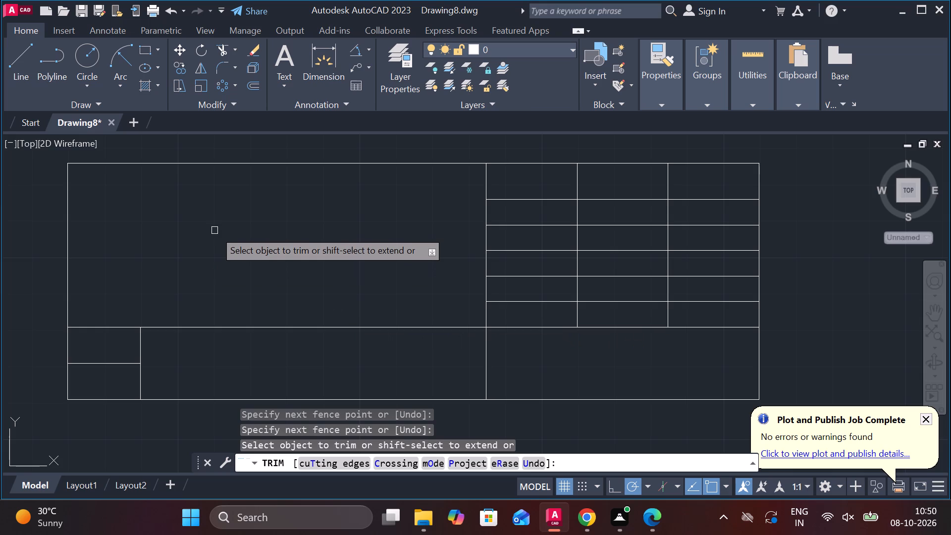
pyautogui.press('t')
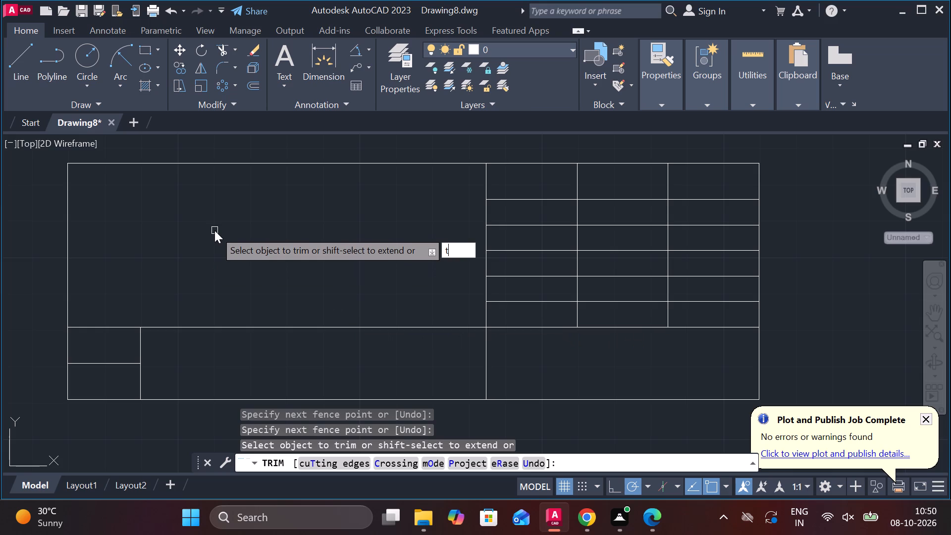
pyautogui.press('e')
pyautogui.press('x')
pyautogui.press('Escape')
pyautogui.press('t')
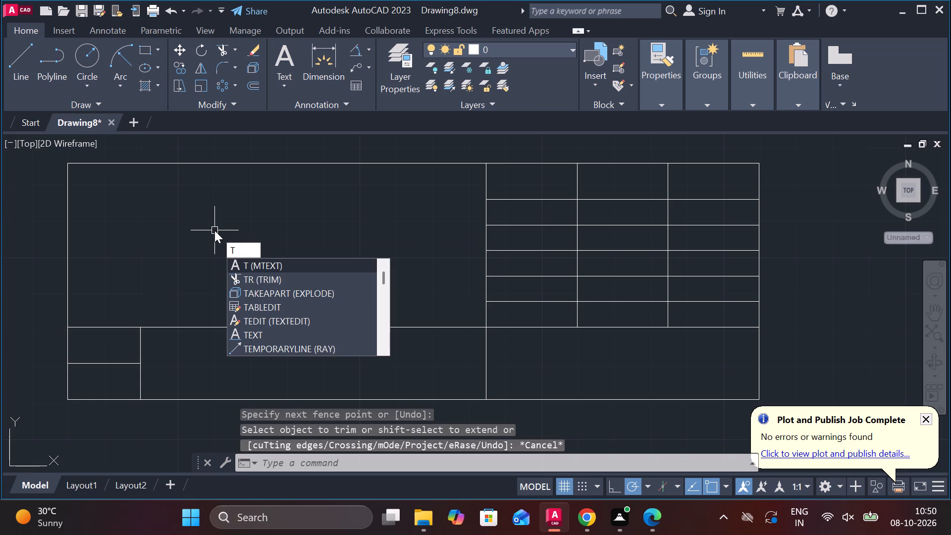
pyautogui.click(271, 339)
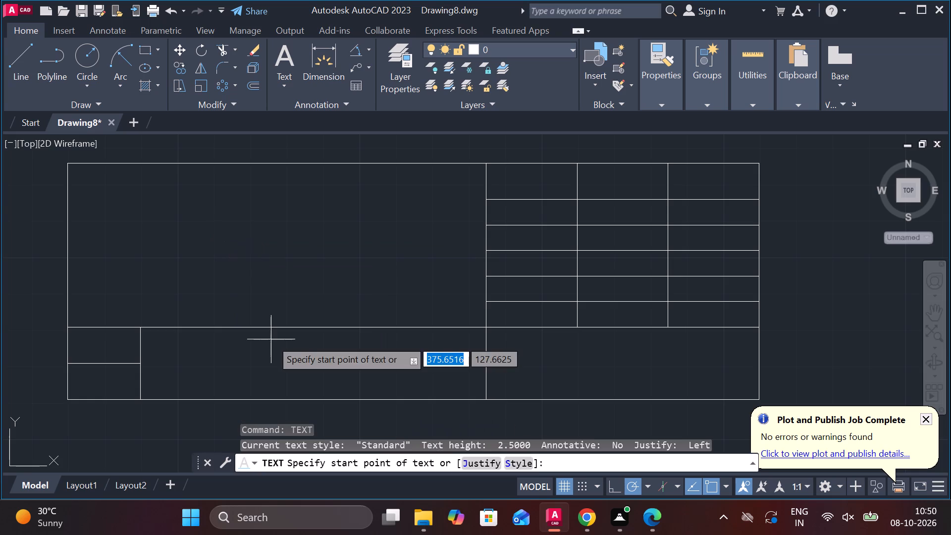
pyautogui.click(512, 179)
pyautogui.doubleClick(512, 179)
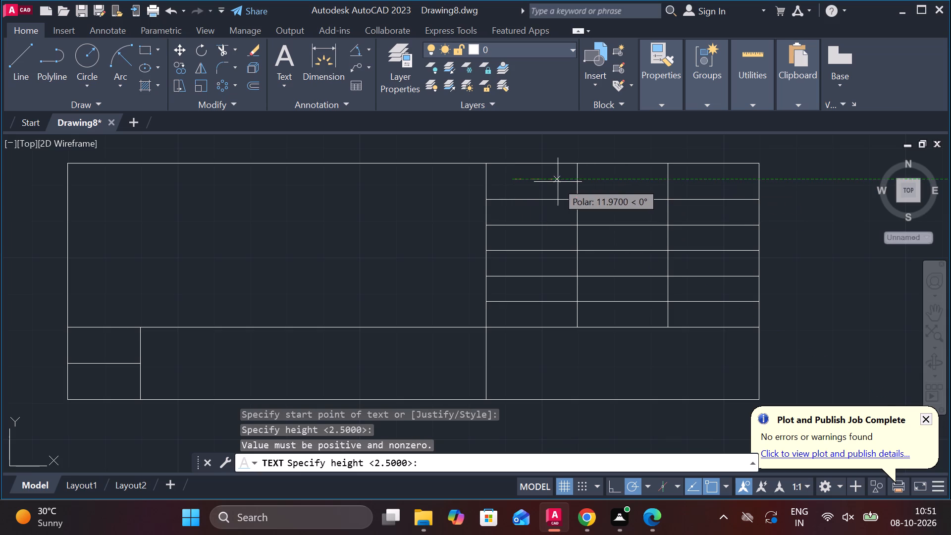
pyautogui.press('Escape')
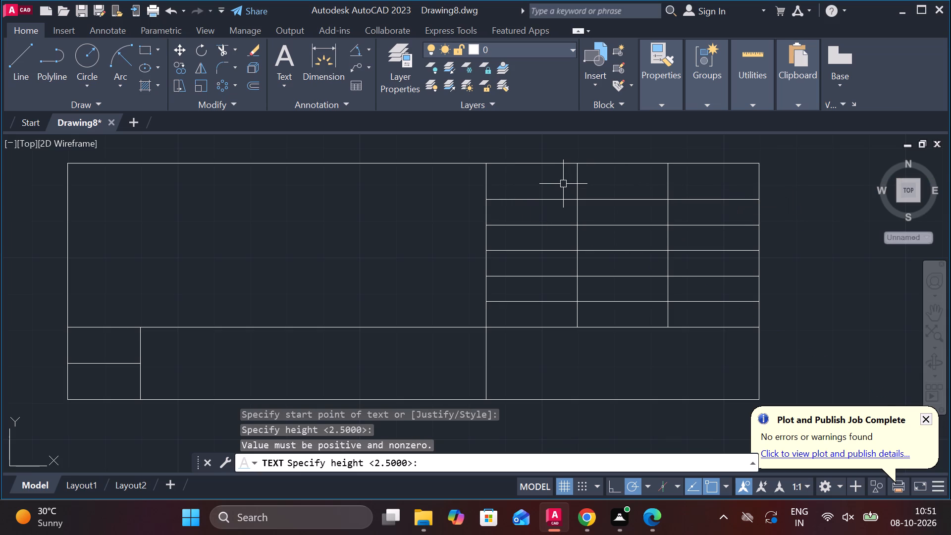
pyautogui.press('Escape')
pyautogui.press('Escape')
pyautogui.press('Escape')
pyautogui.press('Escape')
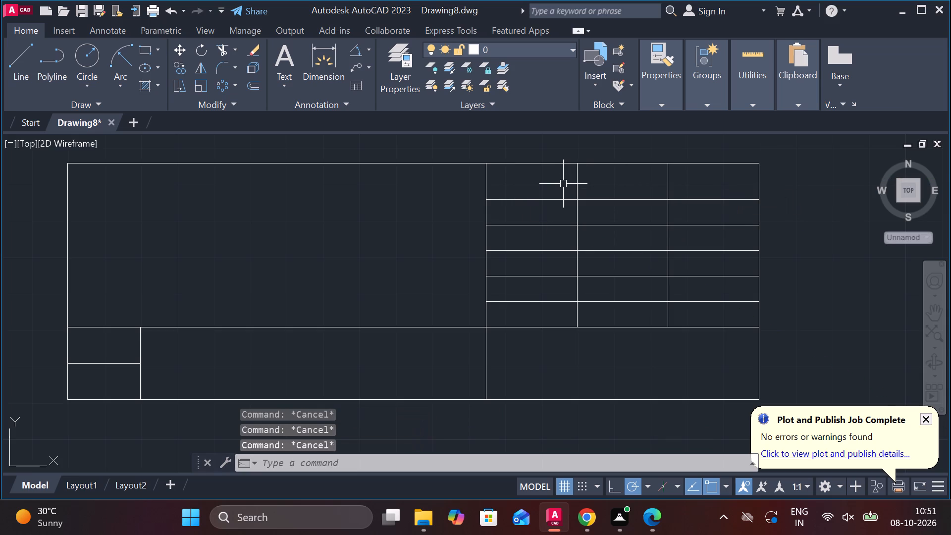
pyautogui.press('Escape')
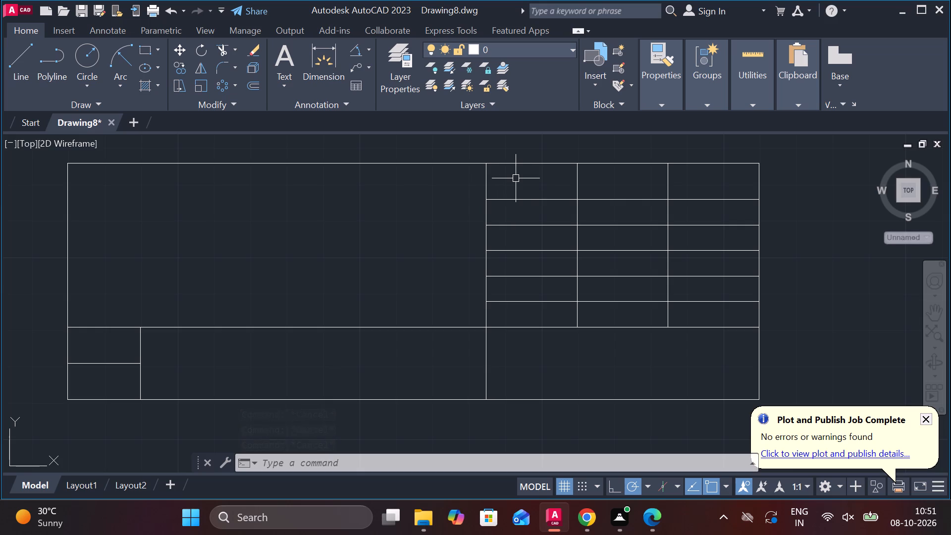
# Place a centre-aligned multiline text box in the first top-row cell of the three-column grid.
pyautogui.write('mt')
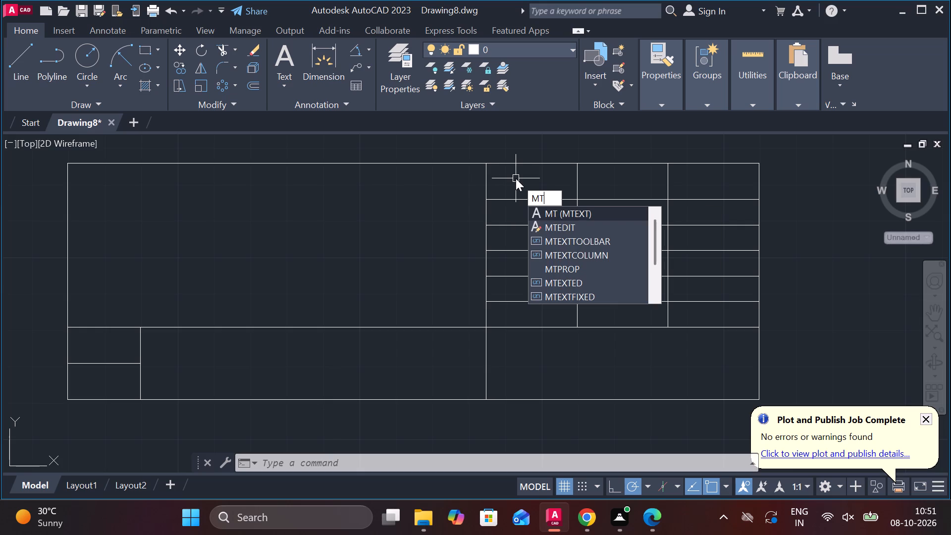
pyautogui.press('Return')
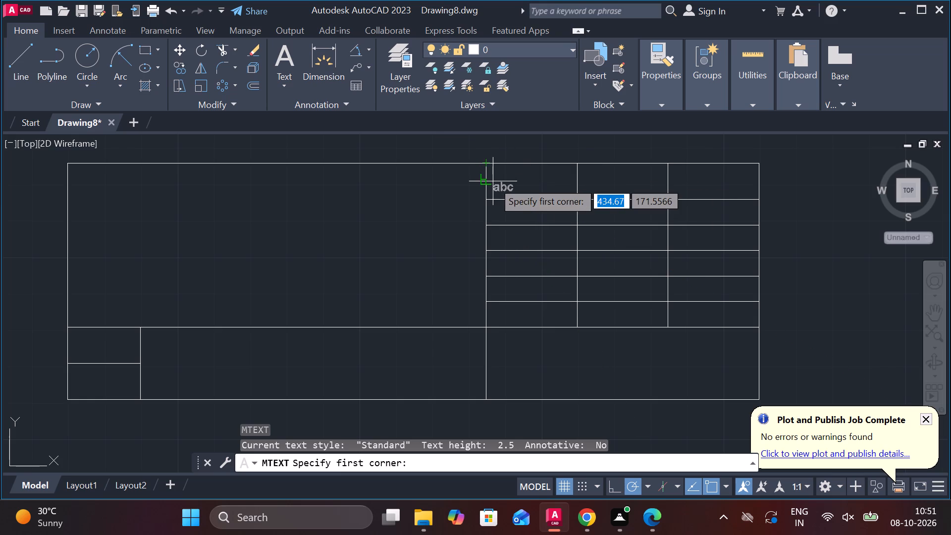
pyautogui.click(504, 175)
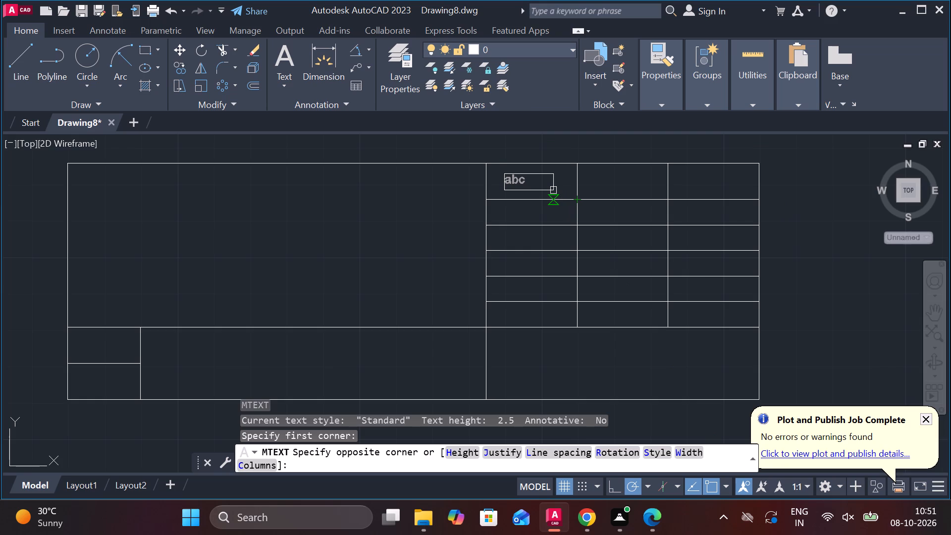
pyautogui.write('desi')
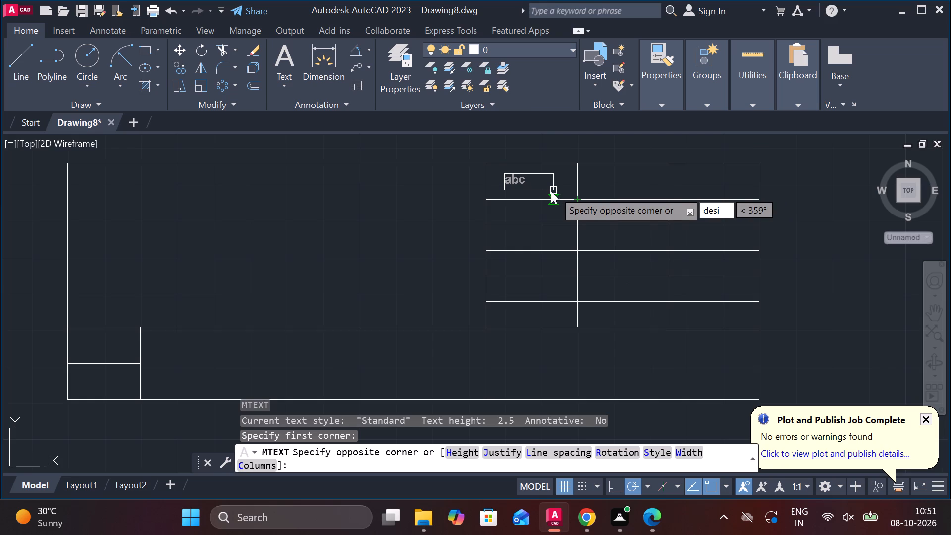
pyautogui.click(534, 174)
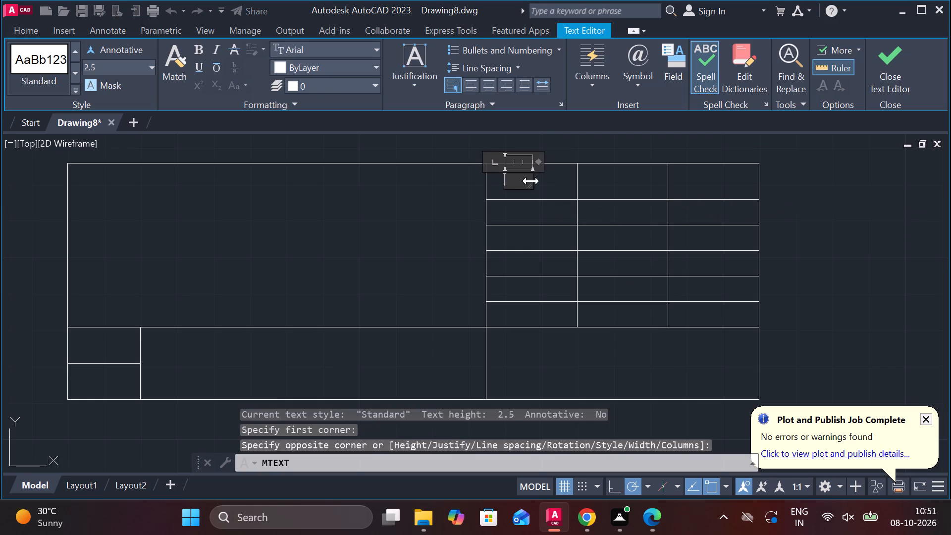
pyautogui.click(493, 83)
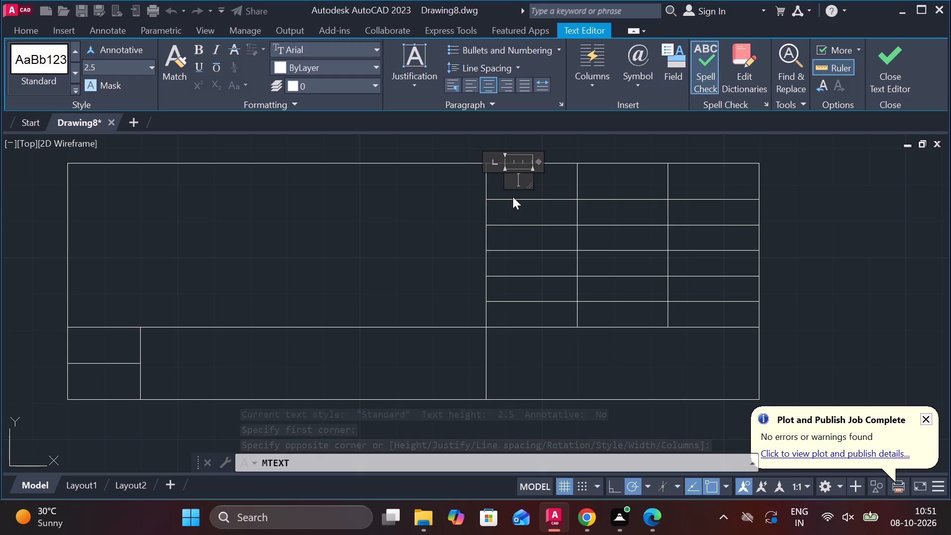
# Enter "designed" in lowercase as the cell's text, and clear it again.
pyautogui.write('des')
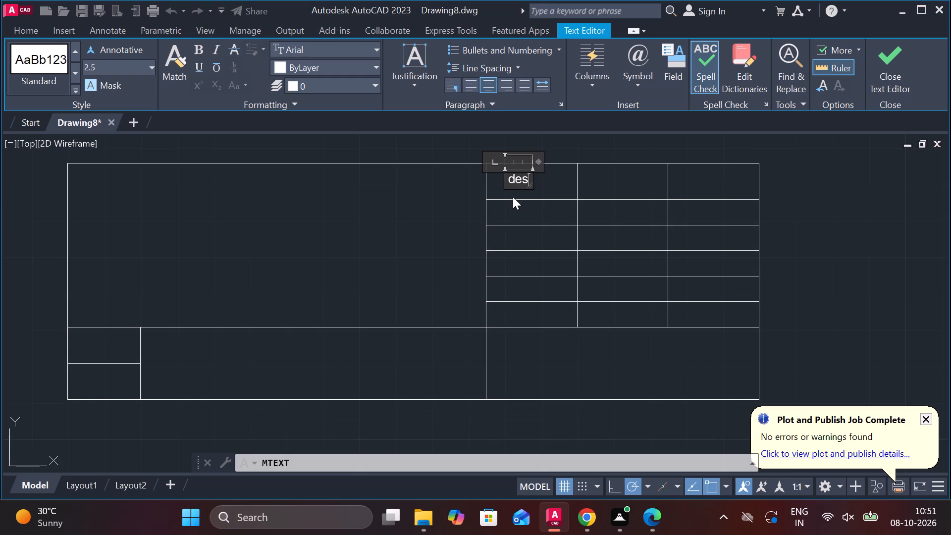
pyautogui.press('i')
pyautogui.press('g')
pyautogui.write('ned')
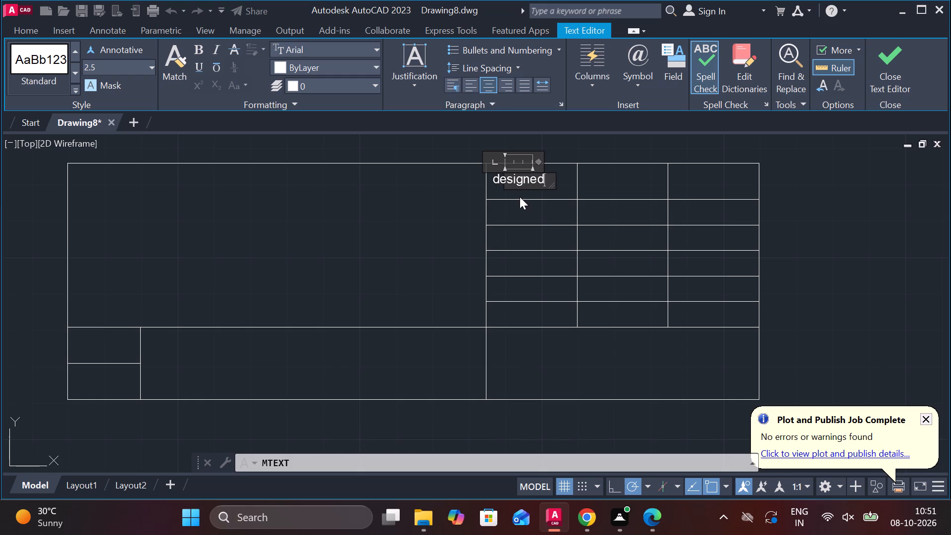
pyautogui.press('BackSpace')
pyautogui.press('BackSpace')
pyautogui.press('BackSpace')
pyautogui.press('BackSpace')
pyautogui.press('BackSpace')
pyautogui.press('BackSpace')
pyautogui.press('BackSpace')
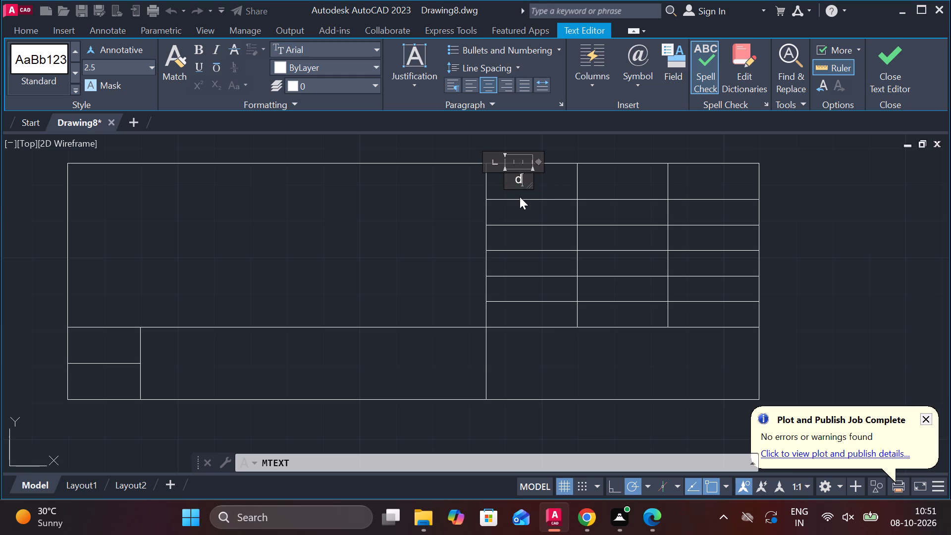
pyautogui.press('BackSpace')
# Enter DESIGNED in capitals as the cell's text and finish editing it.
pyautogui.write('DES')
pyautogui.press('i')
pyautogui.write('GNED')
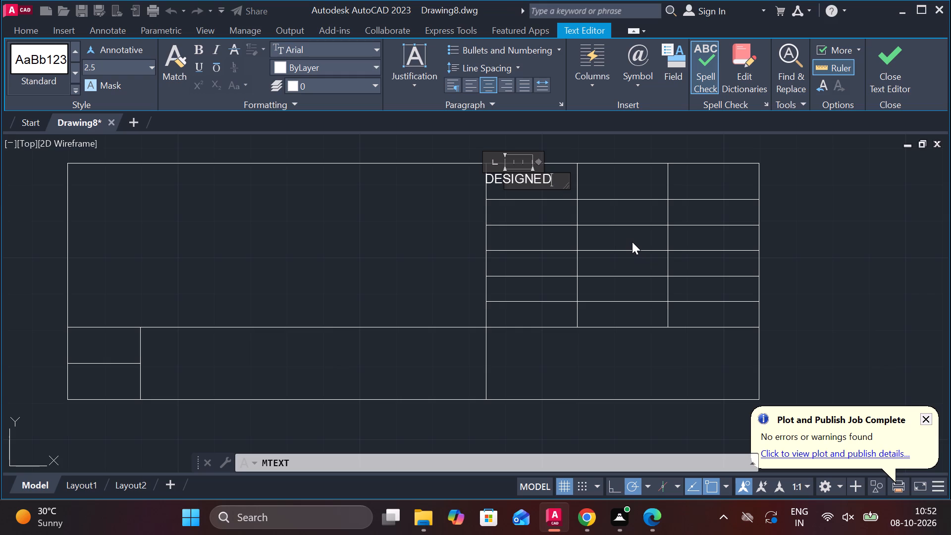
pyautogui.press('Return')
pyautogui.press('BackSpace')
pyautogui.press('\\')
pyautogui.press('BackSpace')
pyautogui.press('BackSpace')
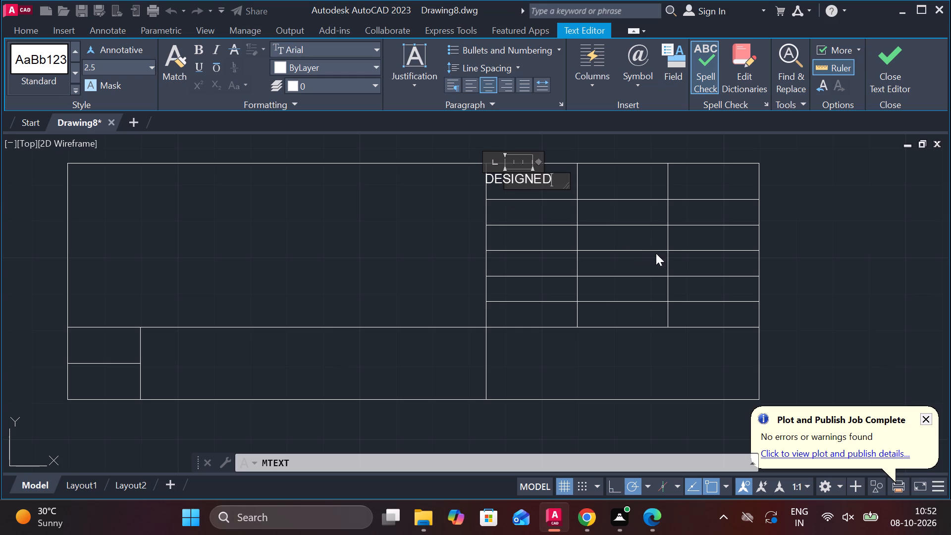
pyautogui.click(630, 183)
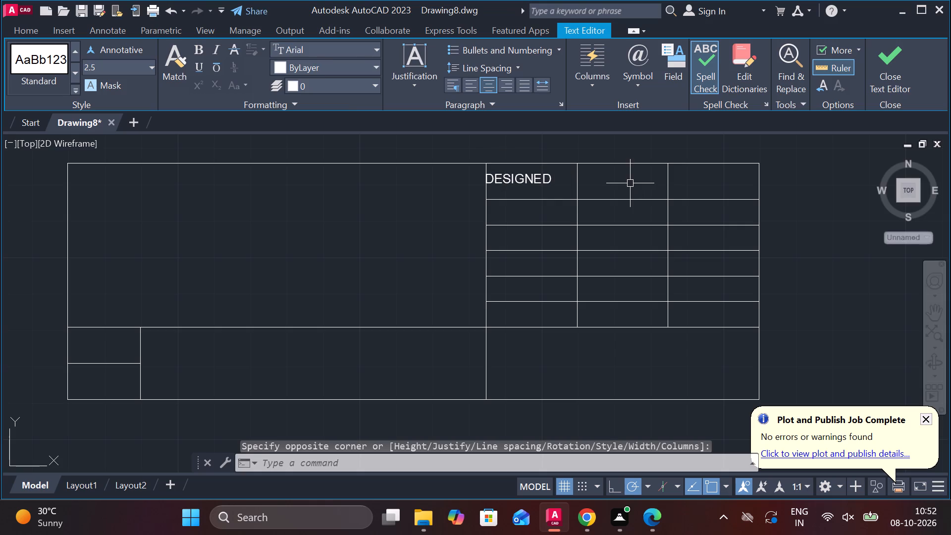
# Widen the DESIGNED text box to shift its centred text inward from the cell's left border.
pyautogui.click(520, 178)
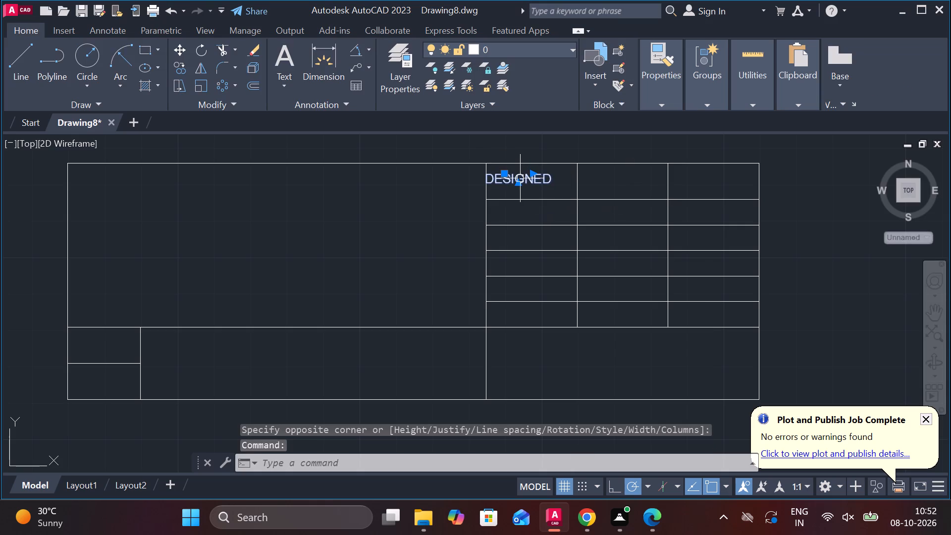
pyautogui.moveTo(533, 176); pyautogui.dragTo(547, 175)
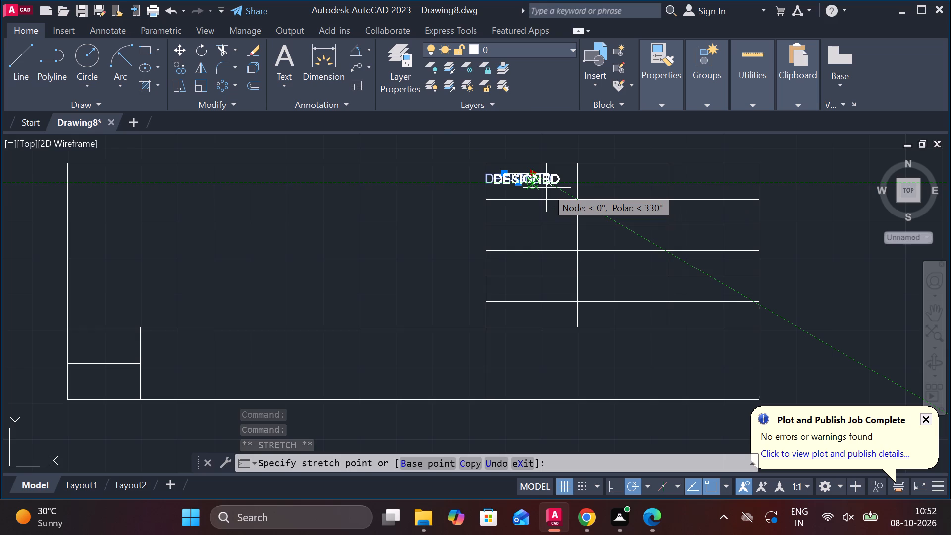
pyautogui.click(546, 188)
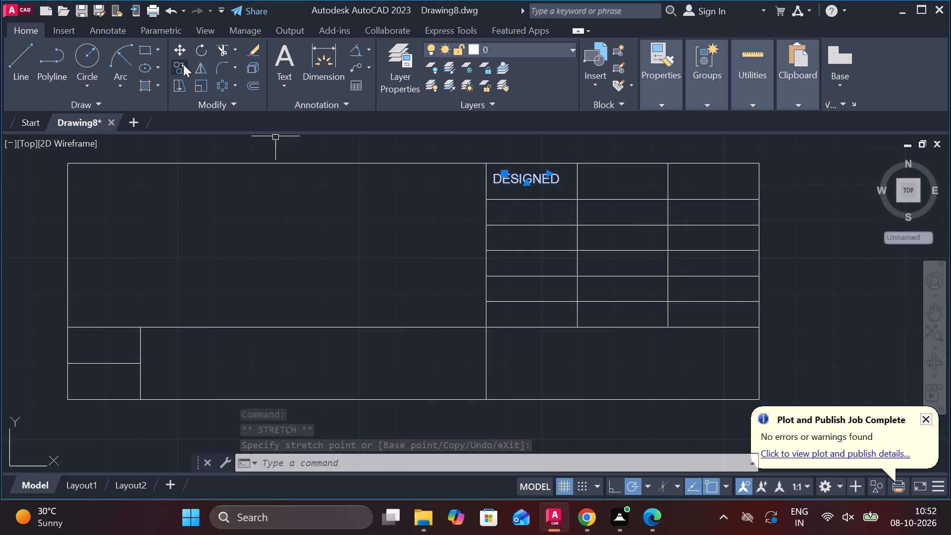
# Move the DESIGNED text down from the top row into the first cell of the grid's second row.
pyautogui.click(179, 49)
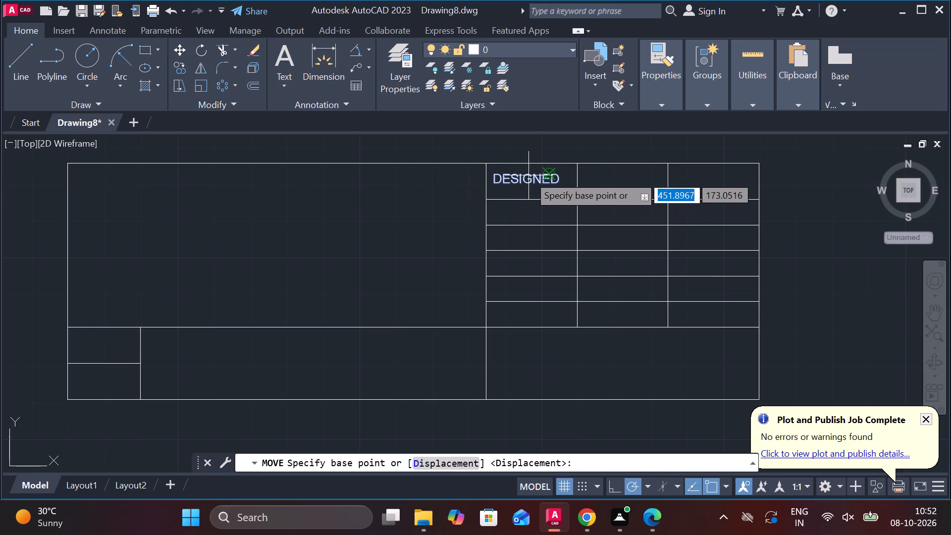
pyautogui.click(528, 178)
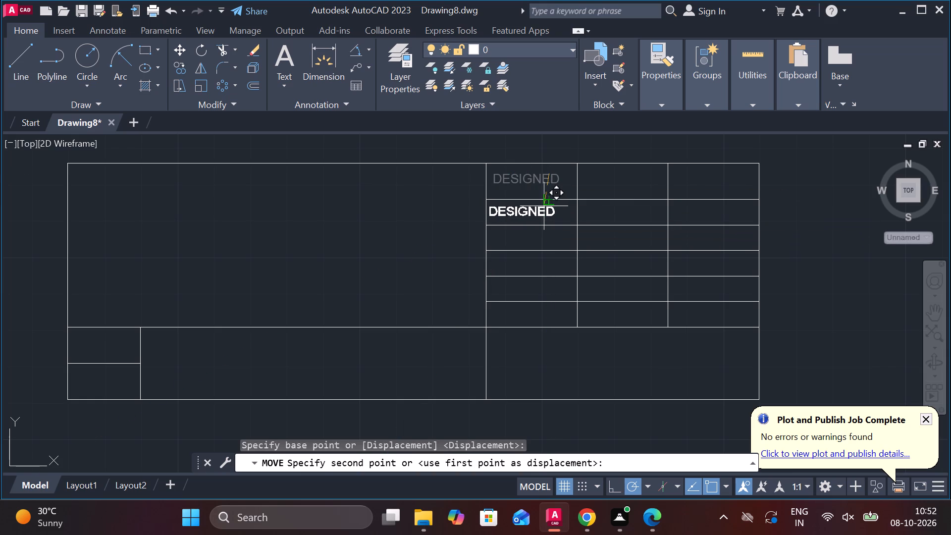
pyautogui.click(544, 206)
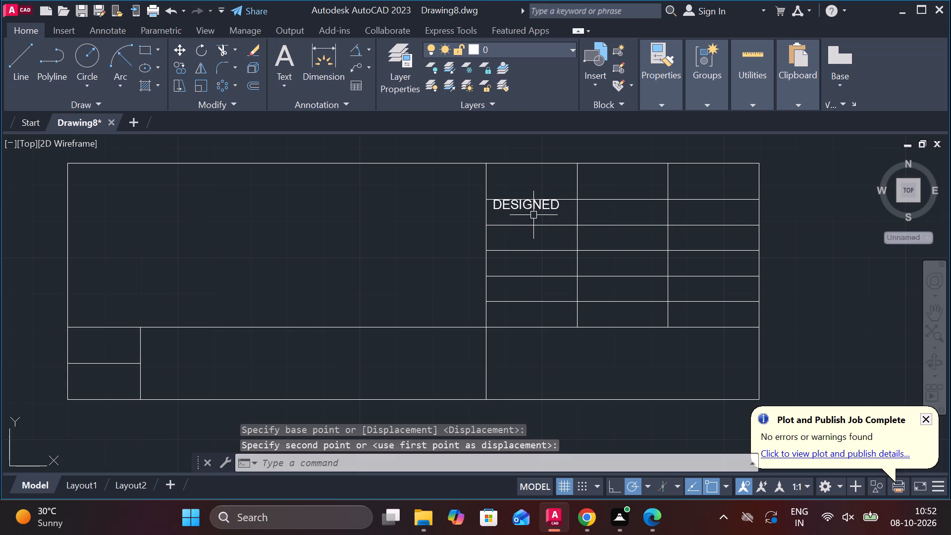
pyautogui.click(530, 205)
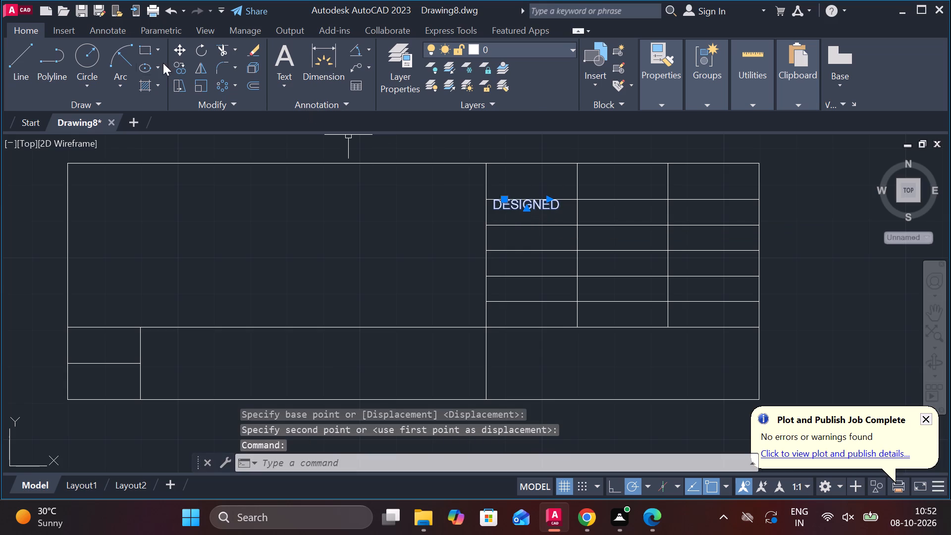
pyautogui.click(183, 52)
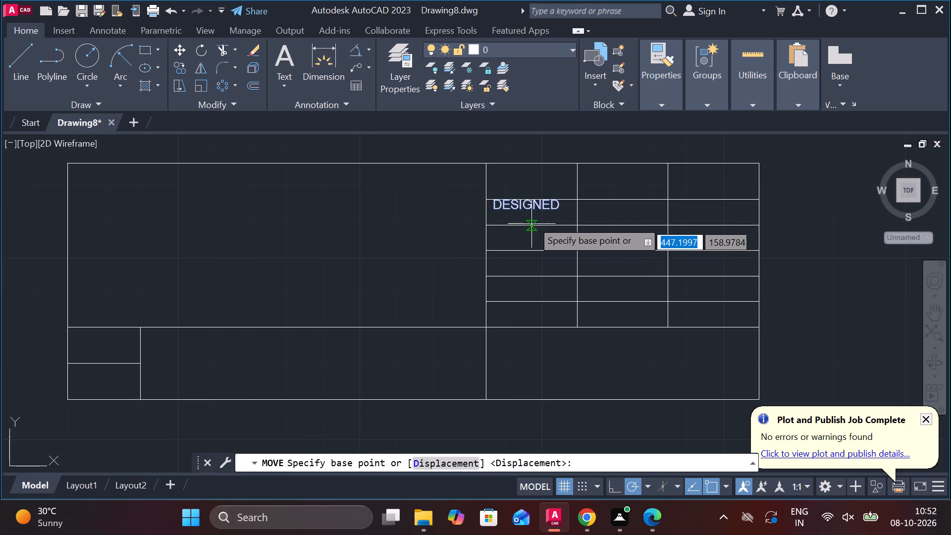
pyautogui.click(531, 204)
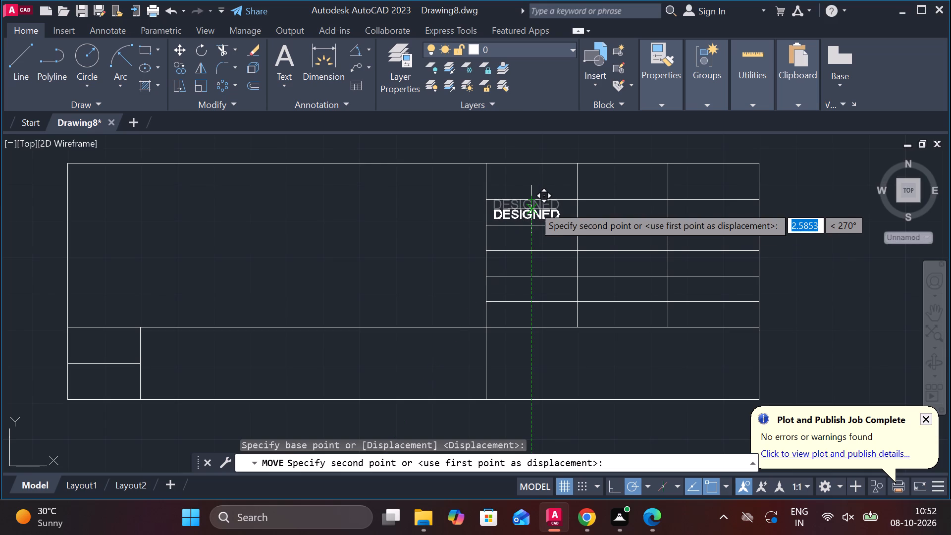
pyautogui.click(533, 206)
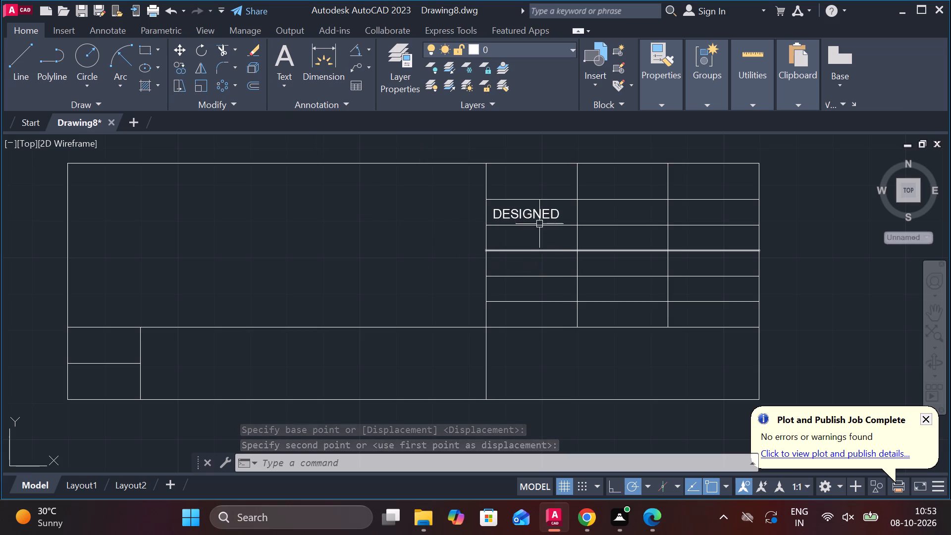
# Add a centre-aligned multiline text reading DRAWN in the first column, just below DESIGNED.
pyautogui.write('MT')
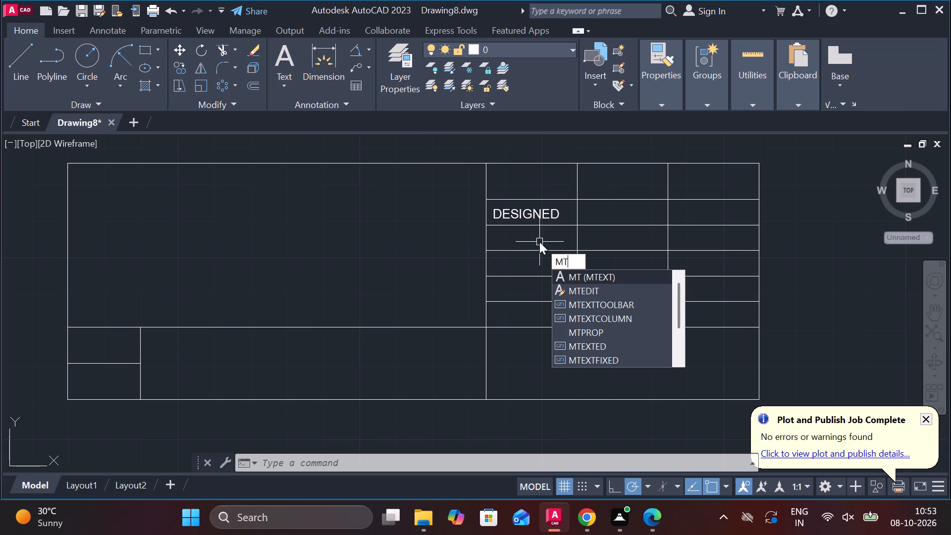
pyautogui.press('Return')
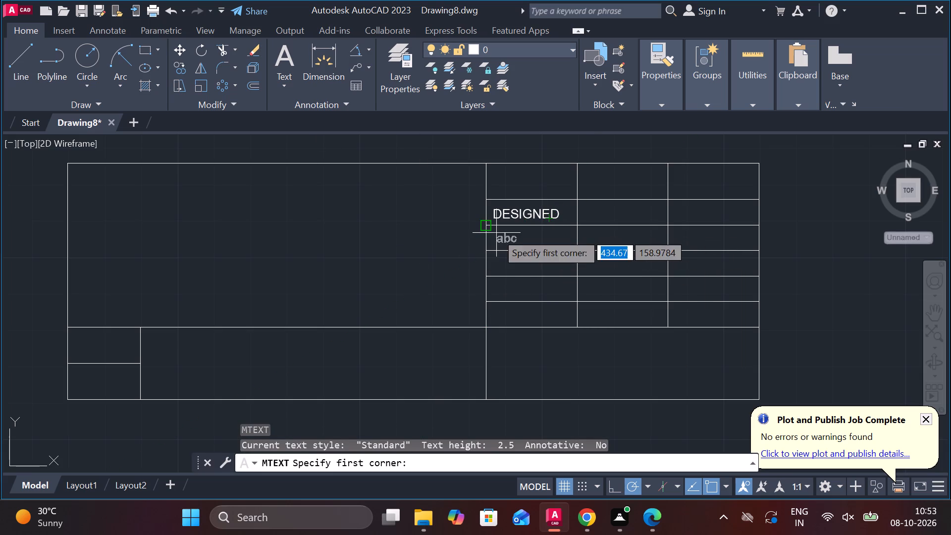
pyautogui.click(509, 232)
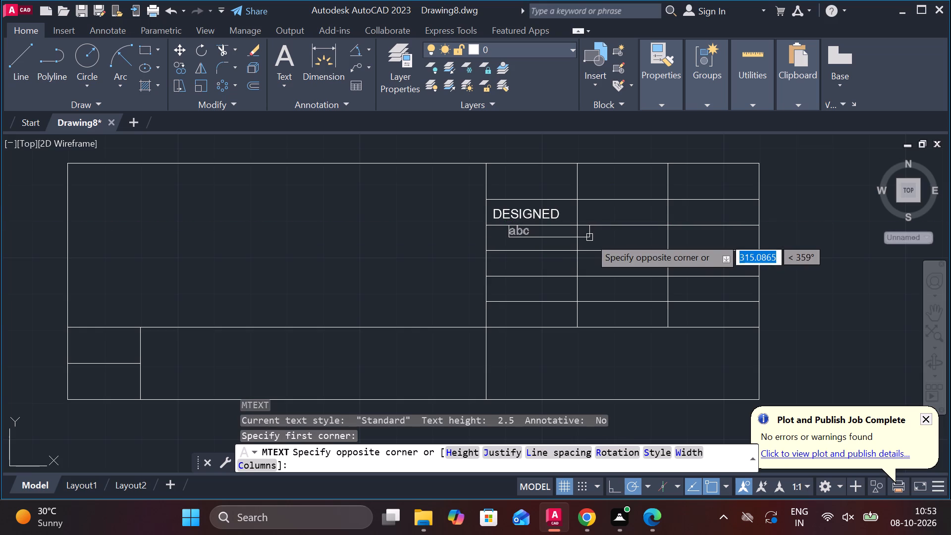
pyautogui.click(547, 243)
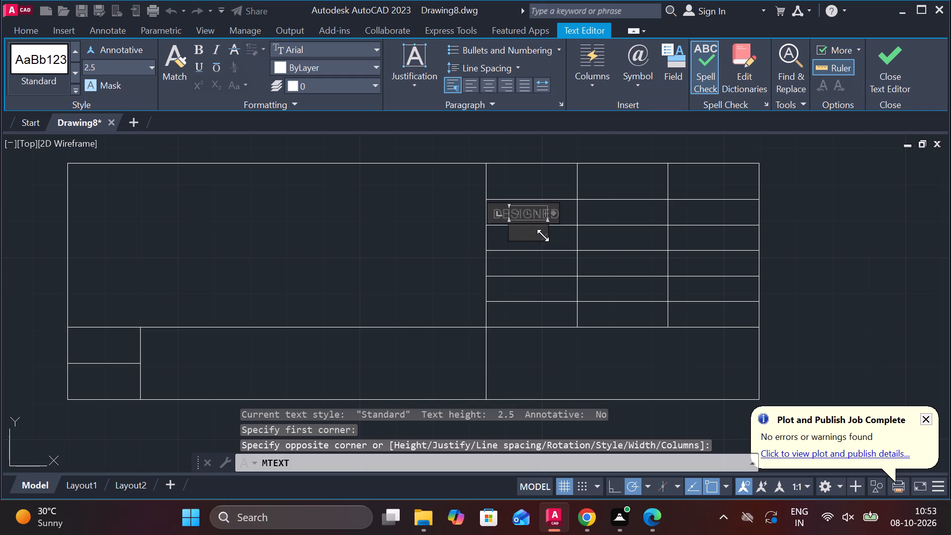
pyautogui.click(486, 86)
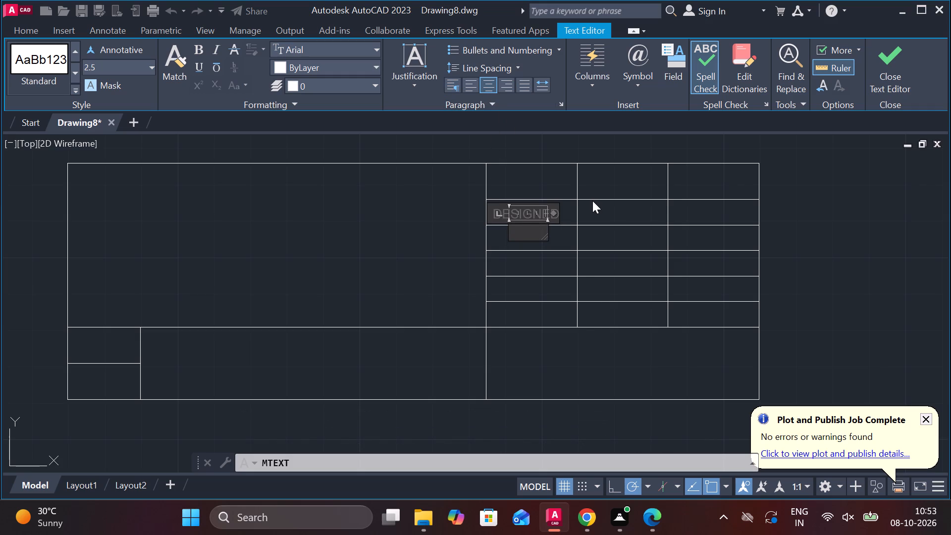
pyautogui.write('DRA')
pyautogui.press('w')
pyautogui.press('n')
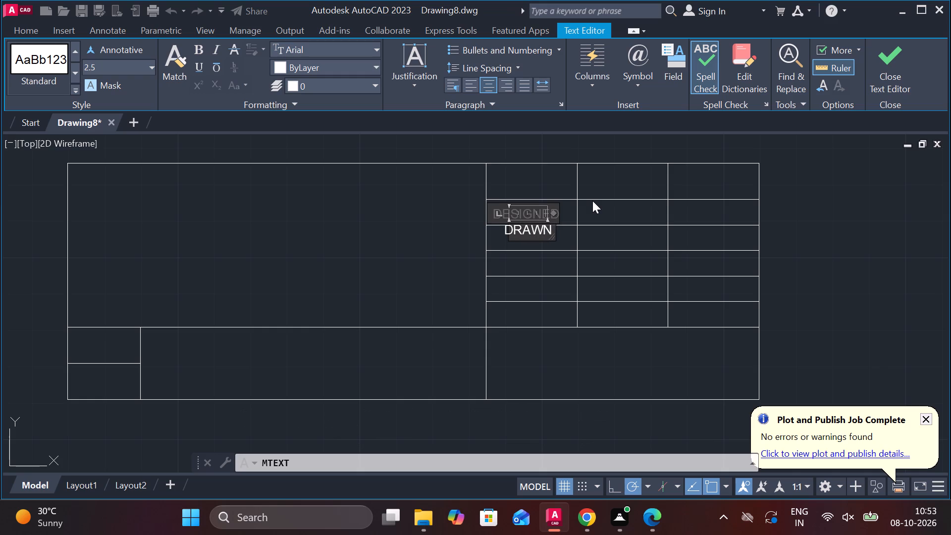
pyautogui.press('Return')
pyautogui.press('BackSpace')
pyautogui.press('BackSpace')
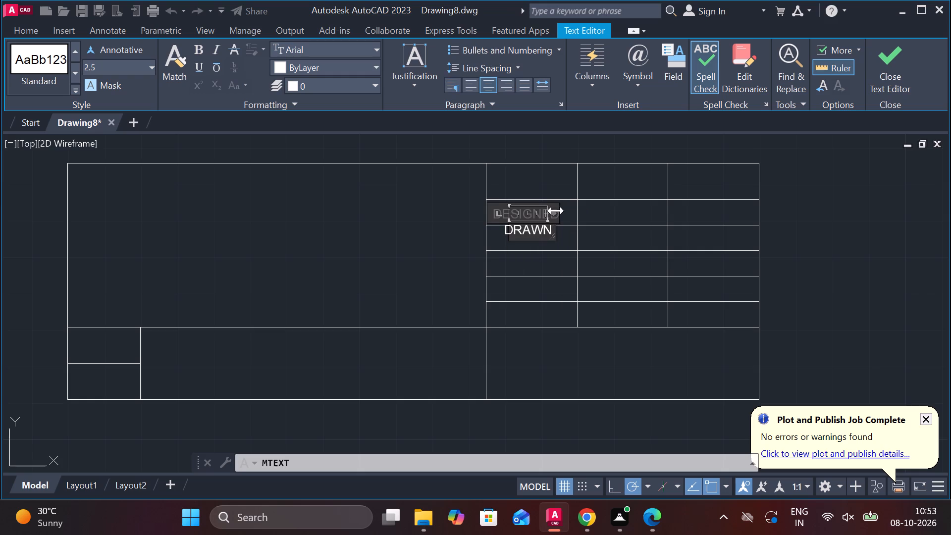
pyautogui.click(550, 256)
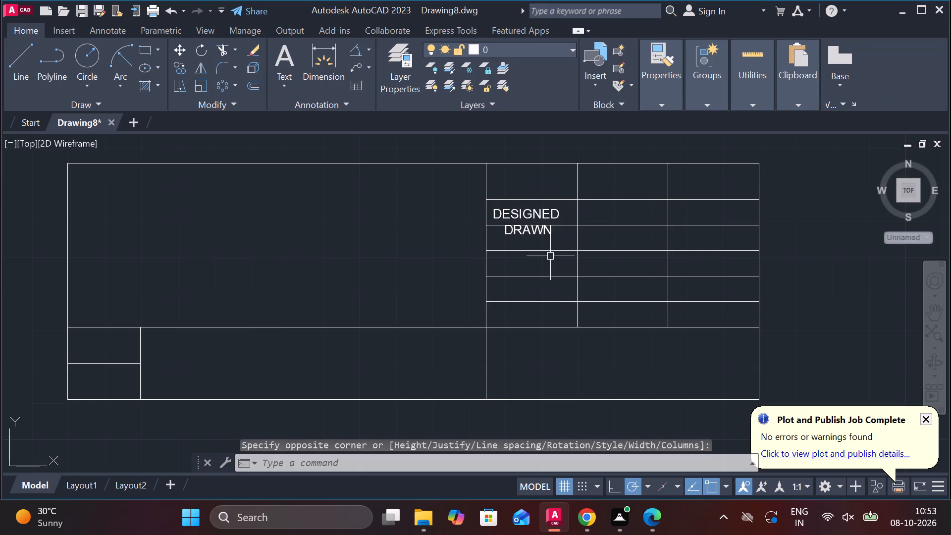
# Stretch the DRAWN text box's height down to the bottom line of the third row.
pyautogui.click(531, 233)
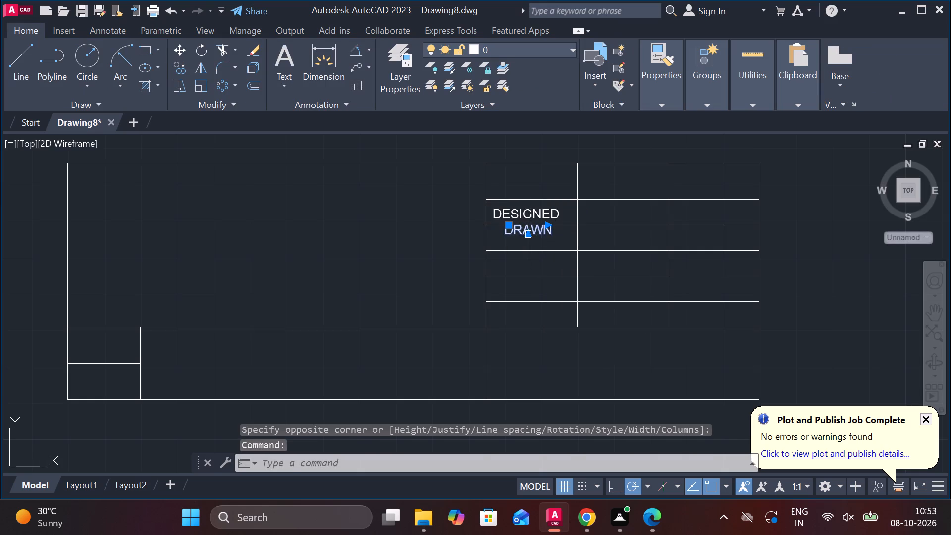
pyautogui.click(529, 235)
pyautogui.click(529, 241)
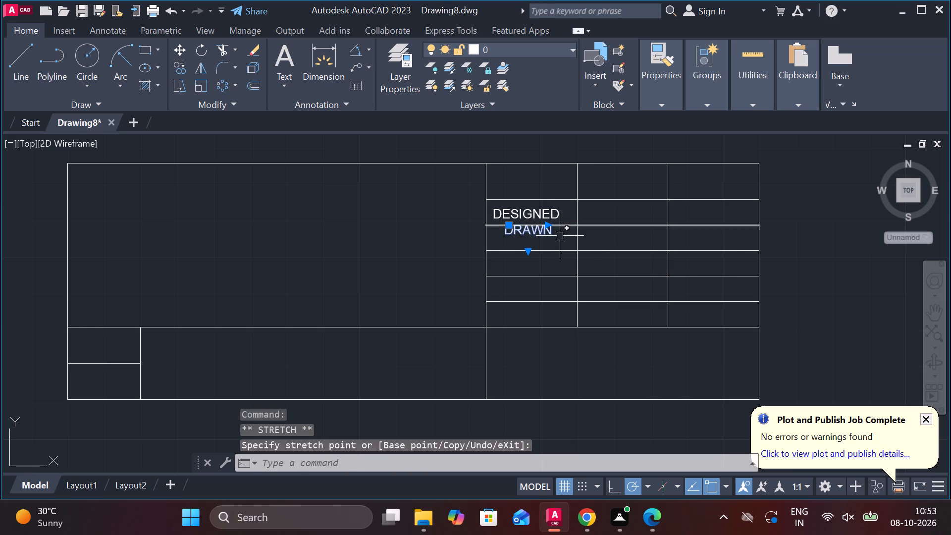
pyautogui.press('Escape')
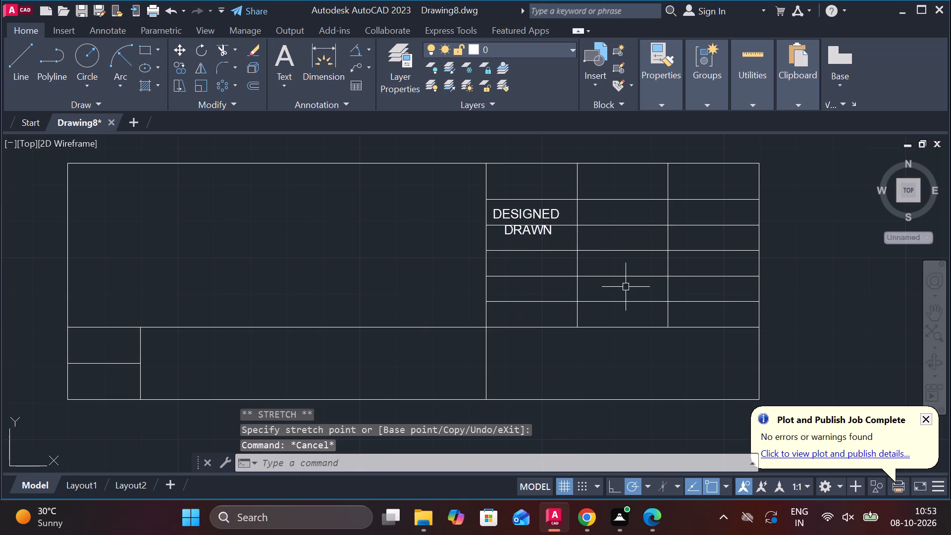
# Move the DRAWN text fully inside the first cell of the third row, roughly centred beneath DESIGNED.
pyautogui.click(536, 232)
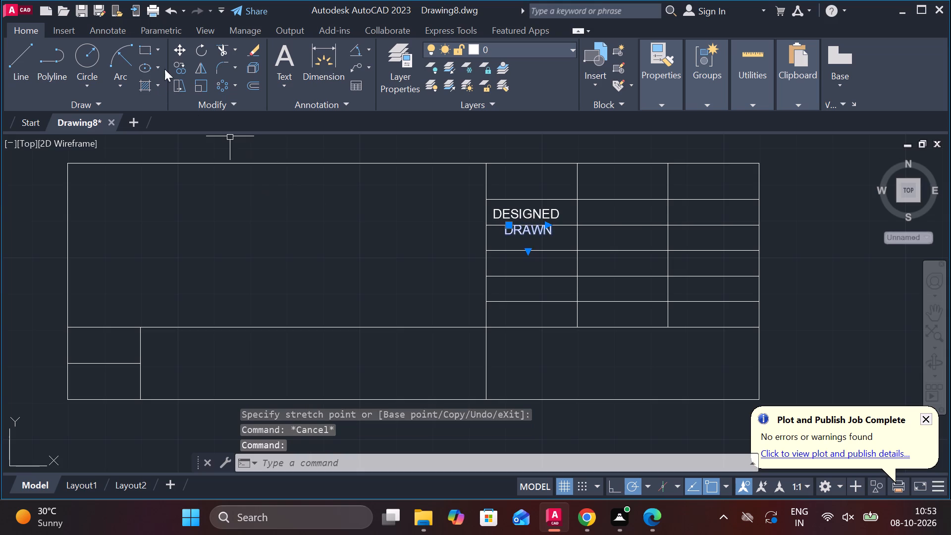
pyautogui.click(175, 49)
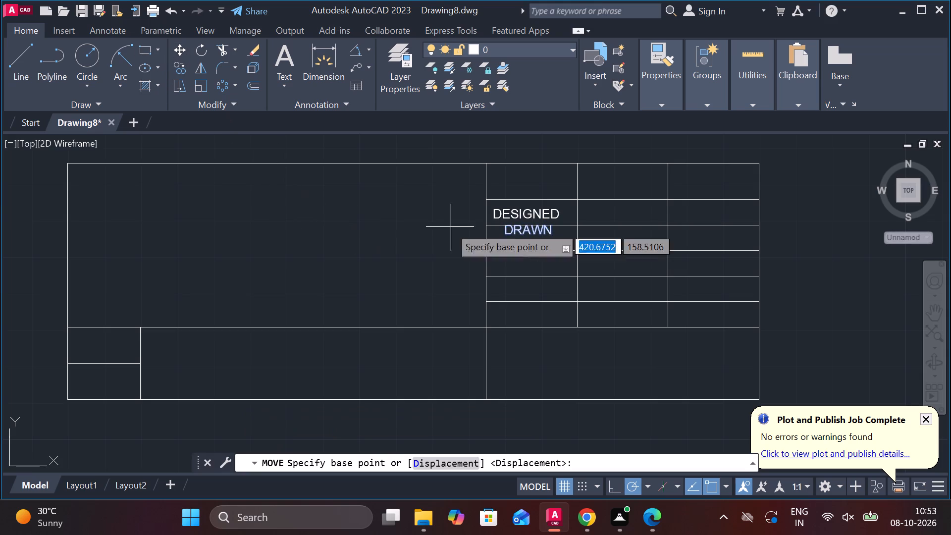
pyautogui.click(528, 230)
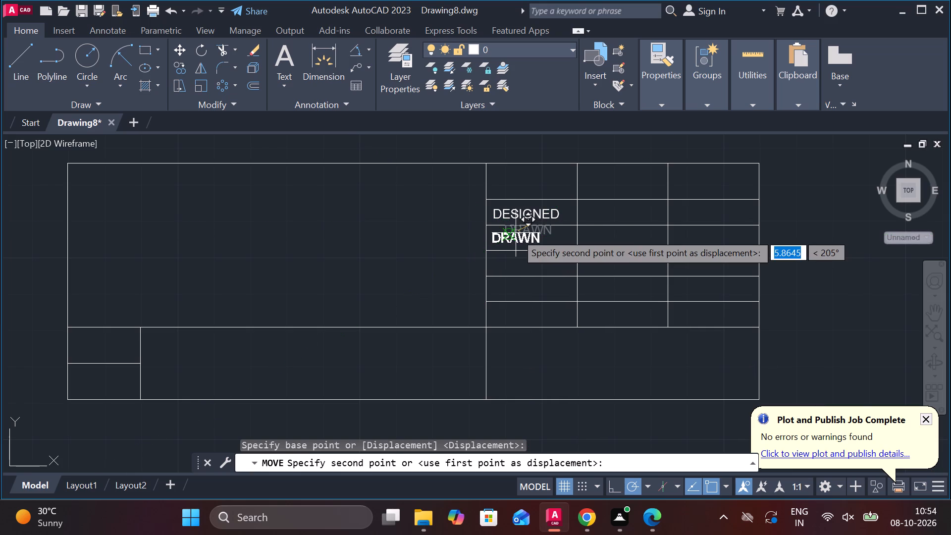
pyautogui.click(516, 233)
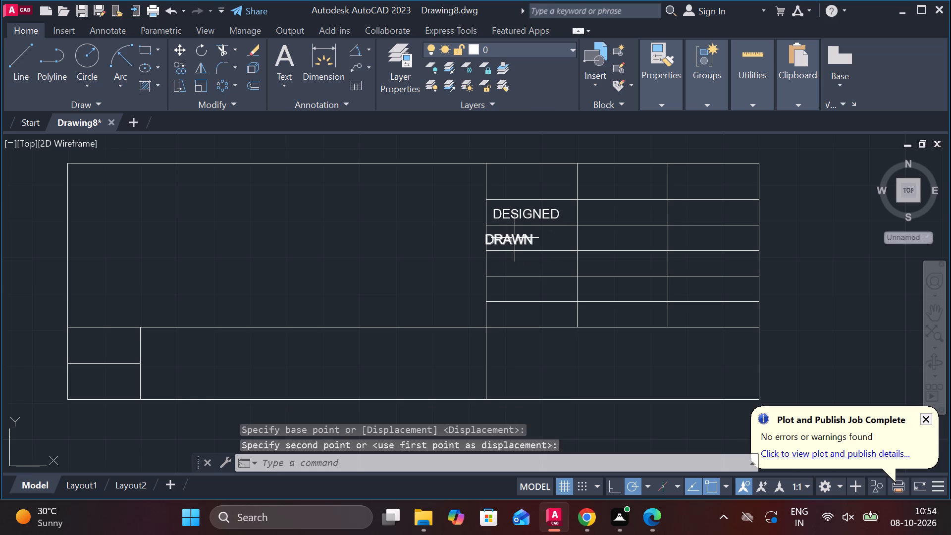
pyautogui.click(515, 238)
pyautogui.click(179, 52)
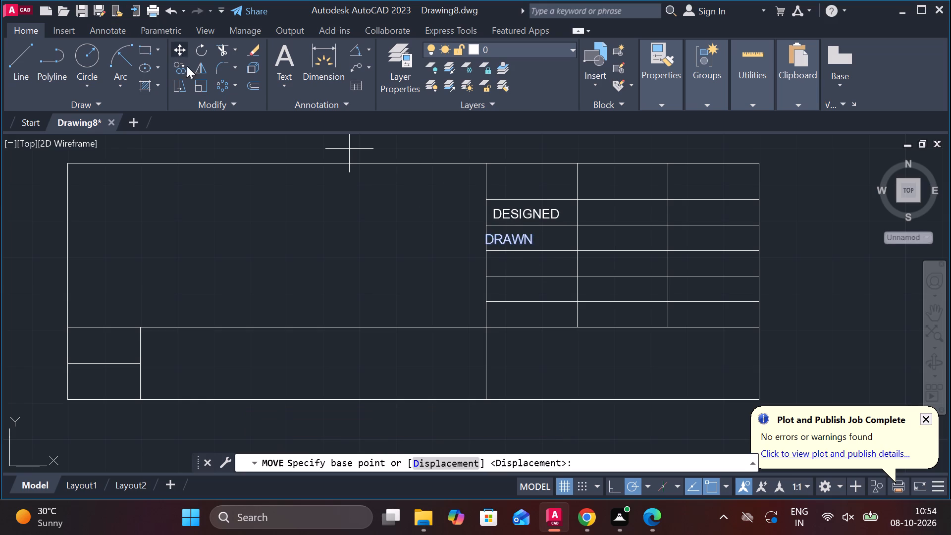
pyautogui.click(504, 242)
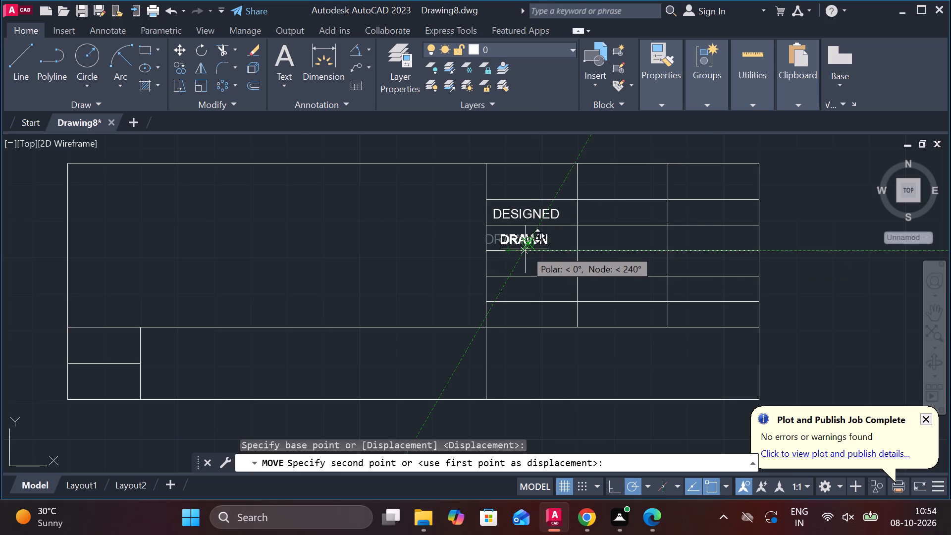
pyautogui.click(525, 249)
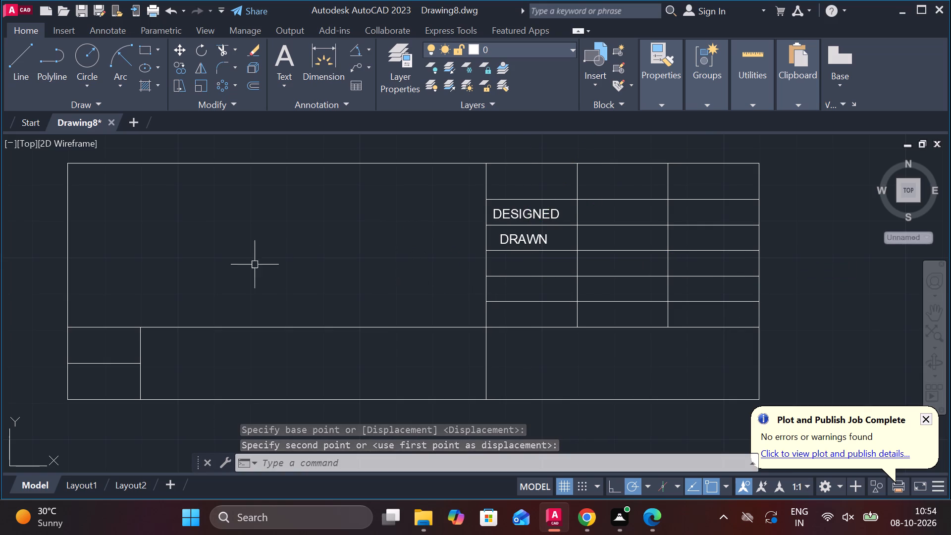
pyautogui.click(520, 242)
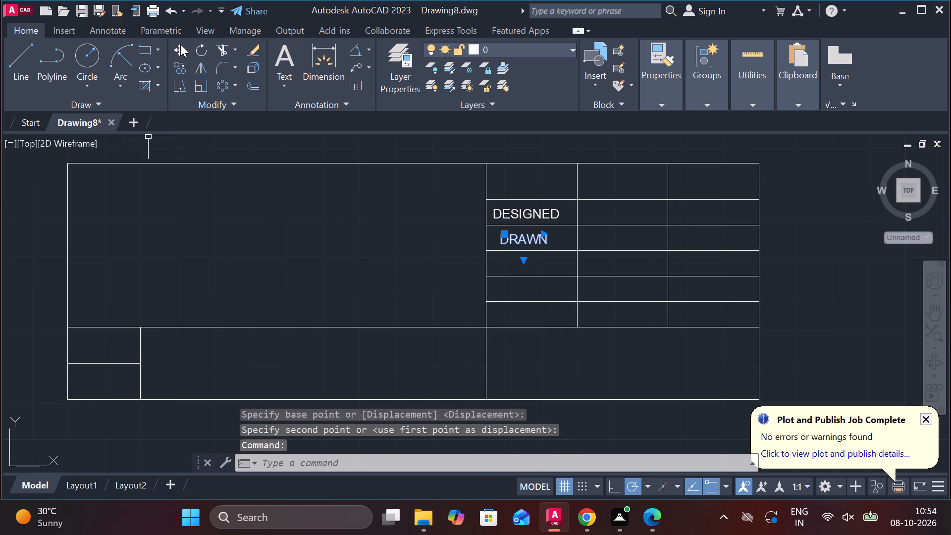
pyautogui.click(180, 44)
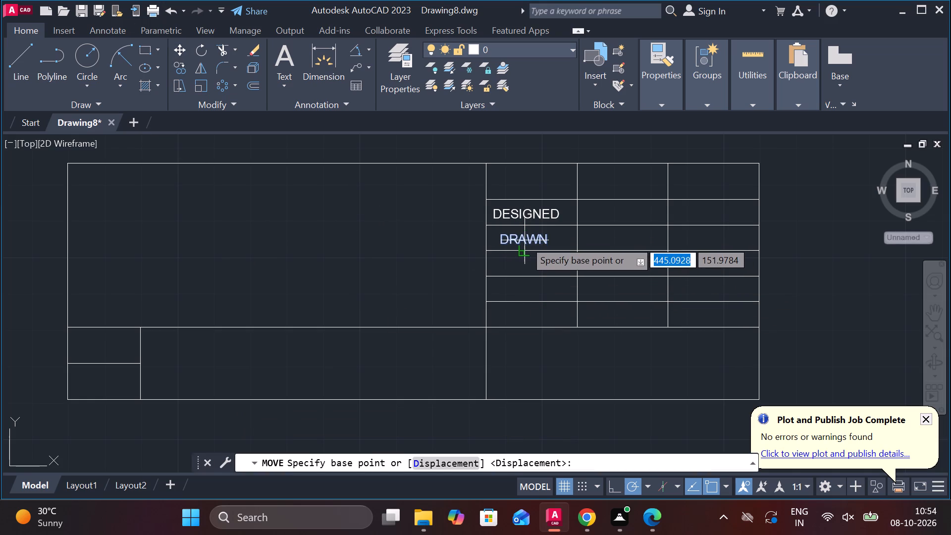
pyautogui.click(525, 240)
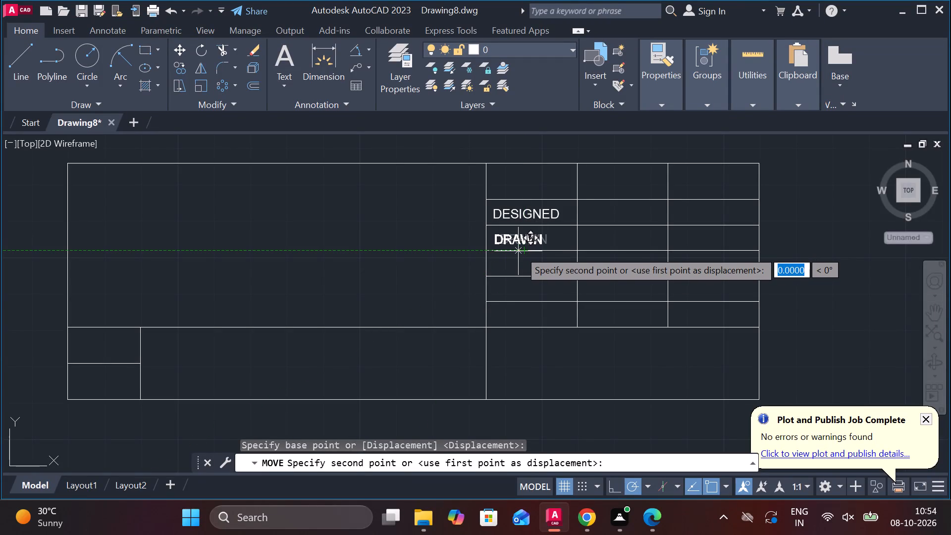
pyautogui.click(519, 250)
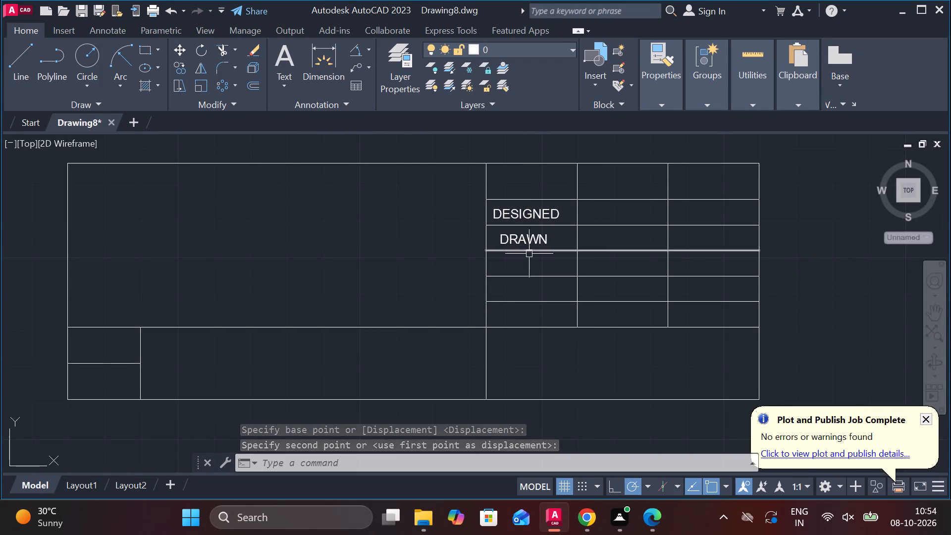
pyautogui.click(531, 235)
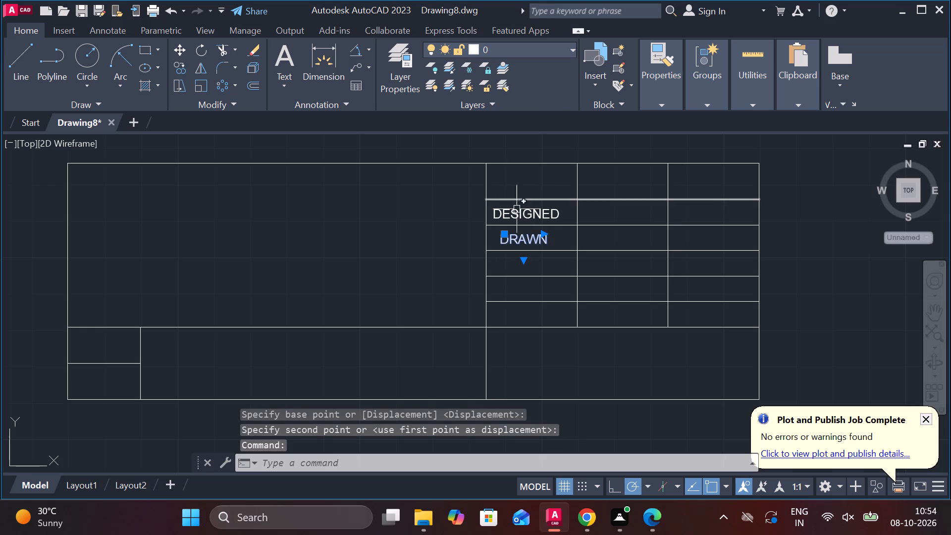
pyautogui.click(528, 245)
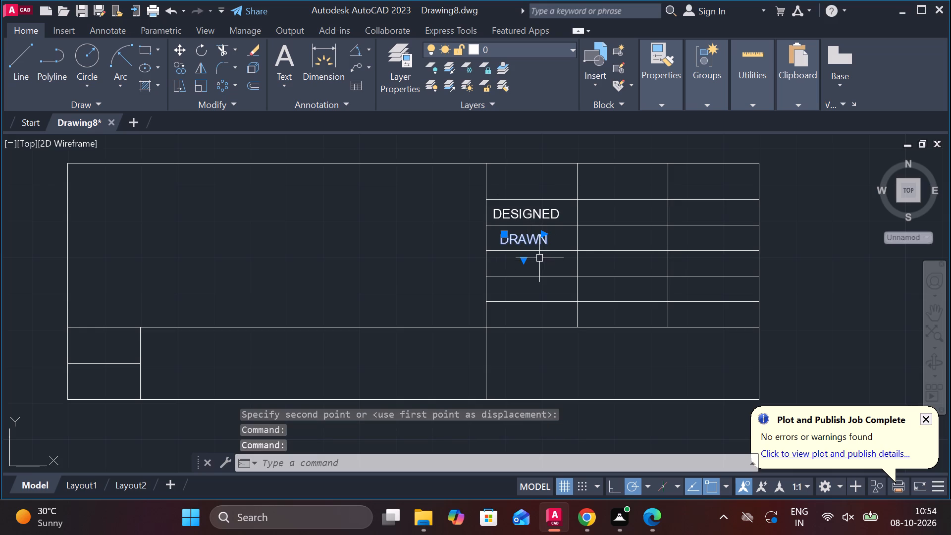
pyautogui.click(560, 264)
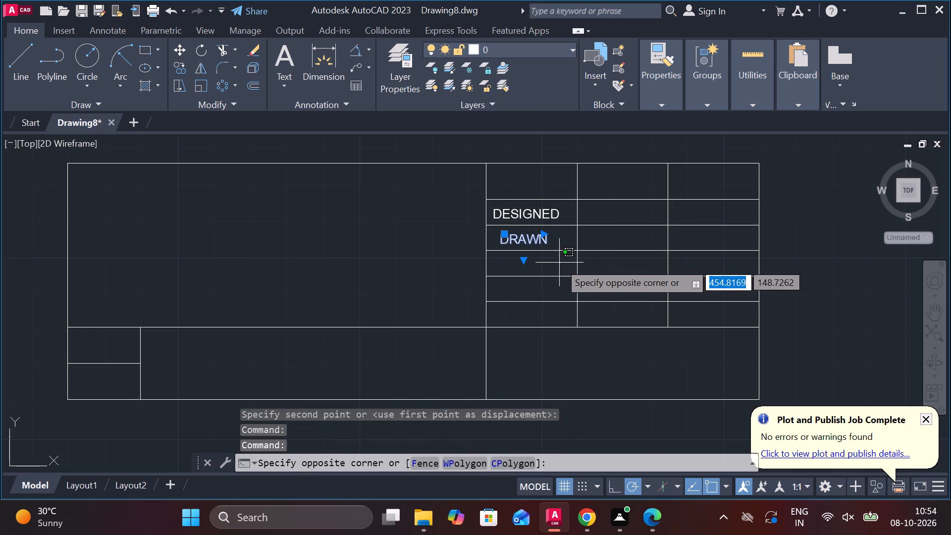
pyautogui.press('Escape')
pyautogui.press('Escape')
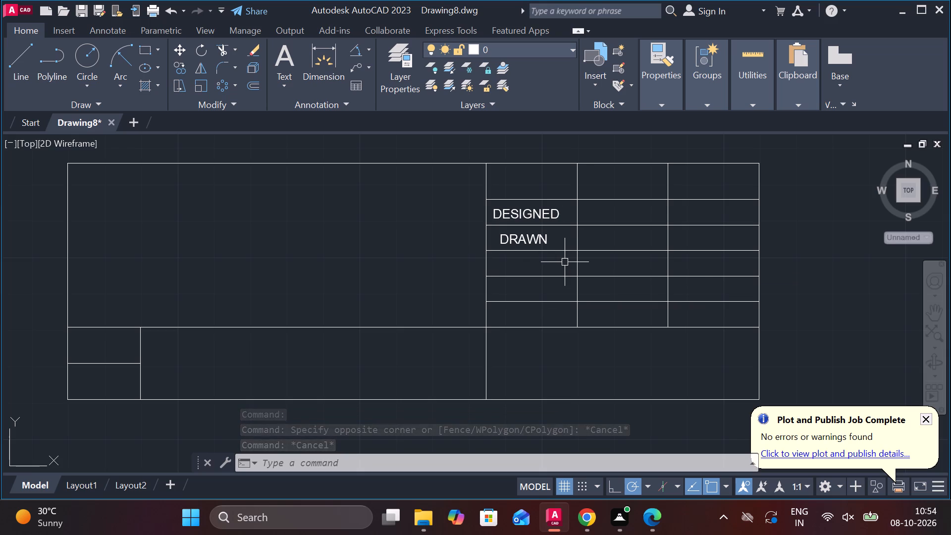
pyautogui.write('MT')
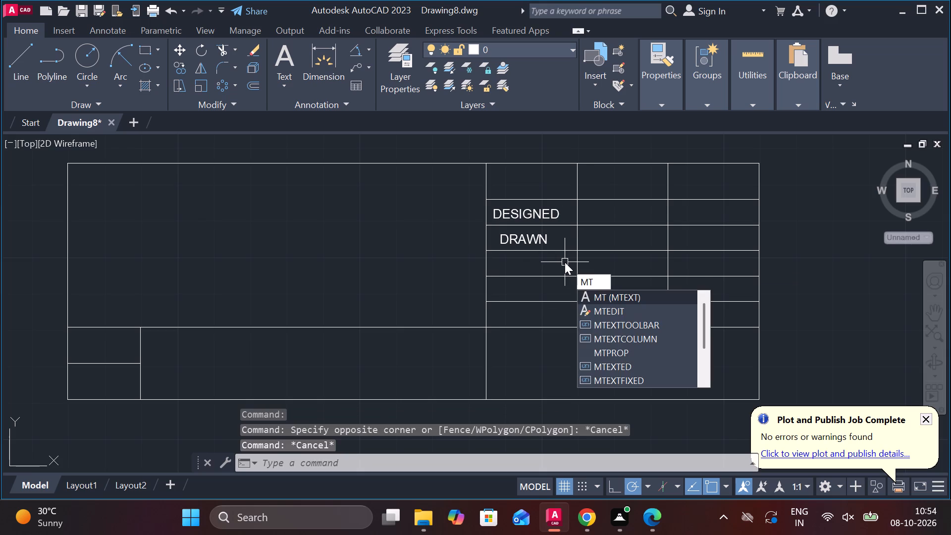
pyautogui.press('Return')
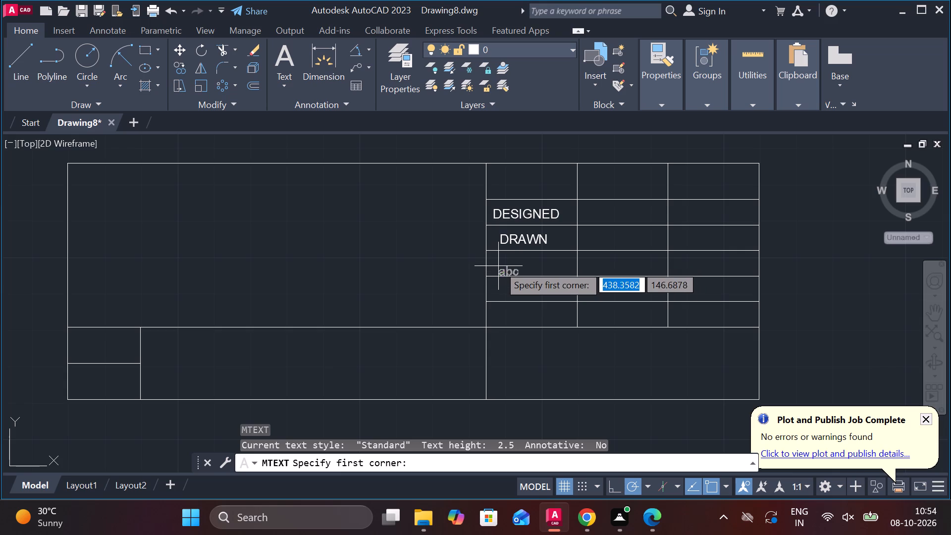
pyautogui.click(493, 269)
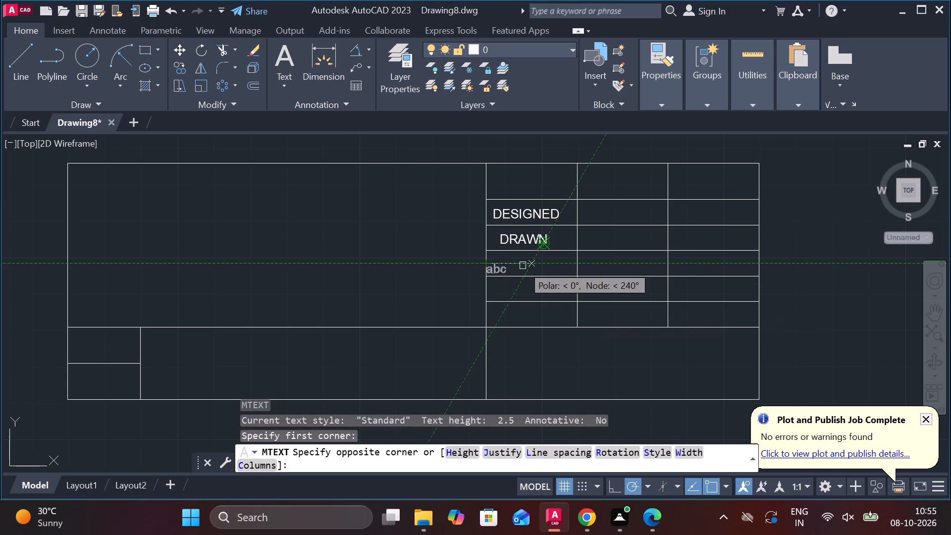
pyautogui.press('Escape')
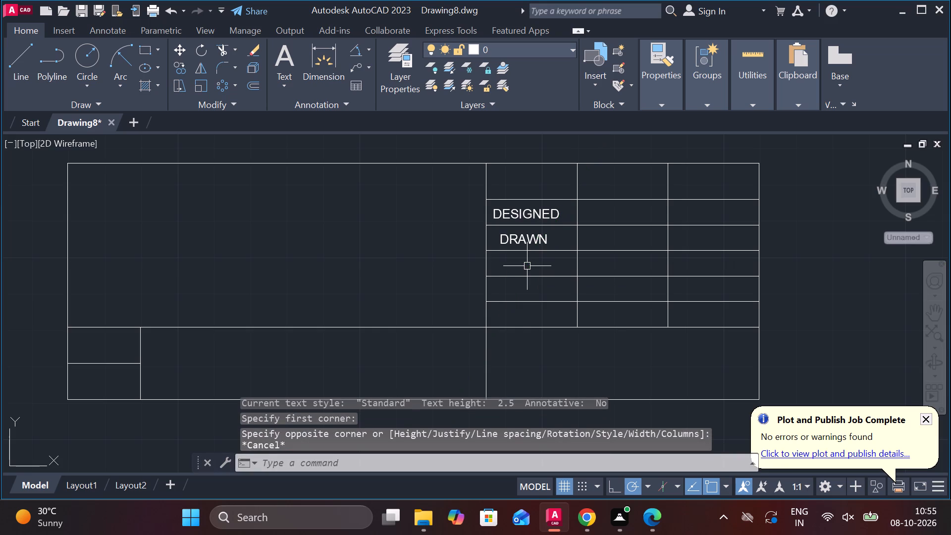
# Add a centre-aligned multiline text reading CHECKED in the first column, just below DRAWN.
pyautogui.write('MY')
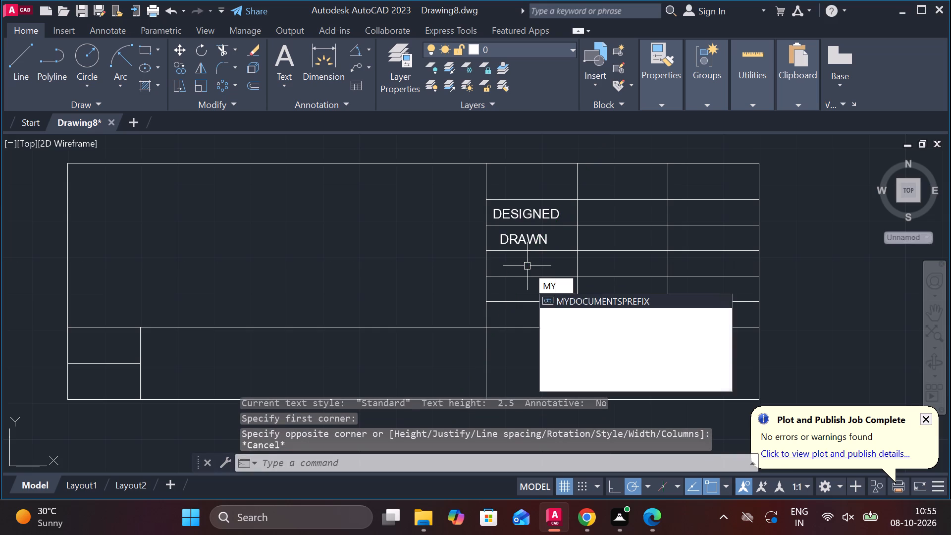
pyautogui.press('BackSpace')
pyautogui.press('t')
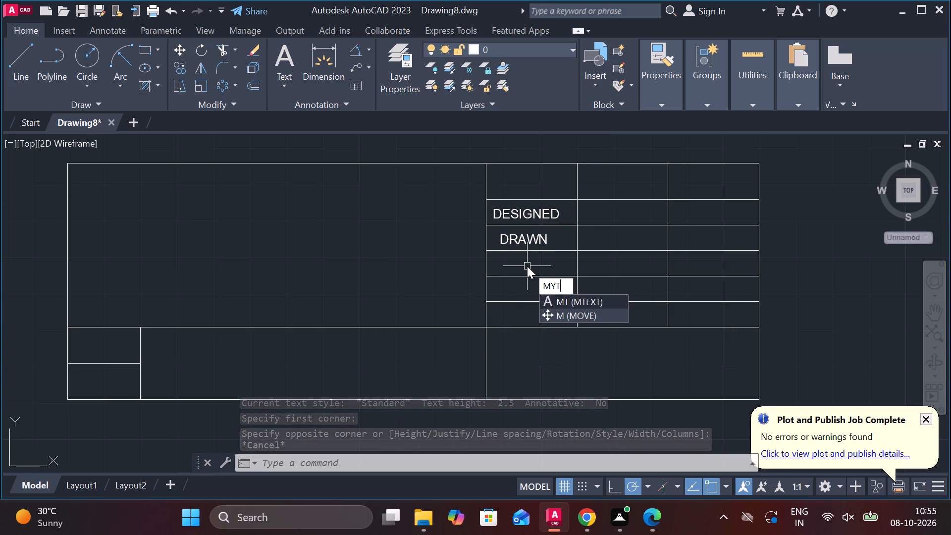
pyautogui.press('BackSpace')
pyautogui.press('BackSpace')
pyautogui.press('t')
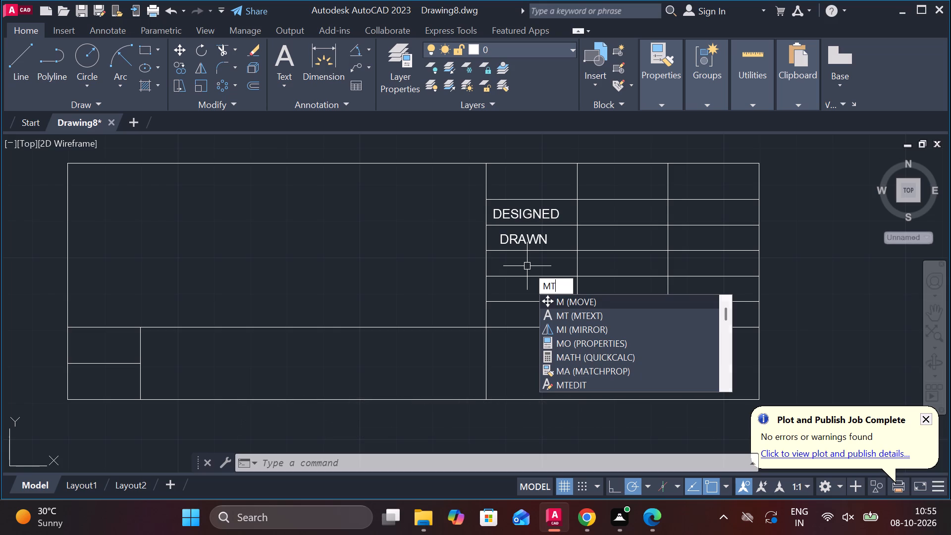
pyautogui.press('Return')
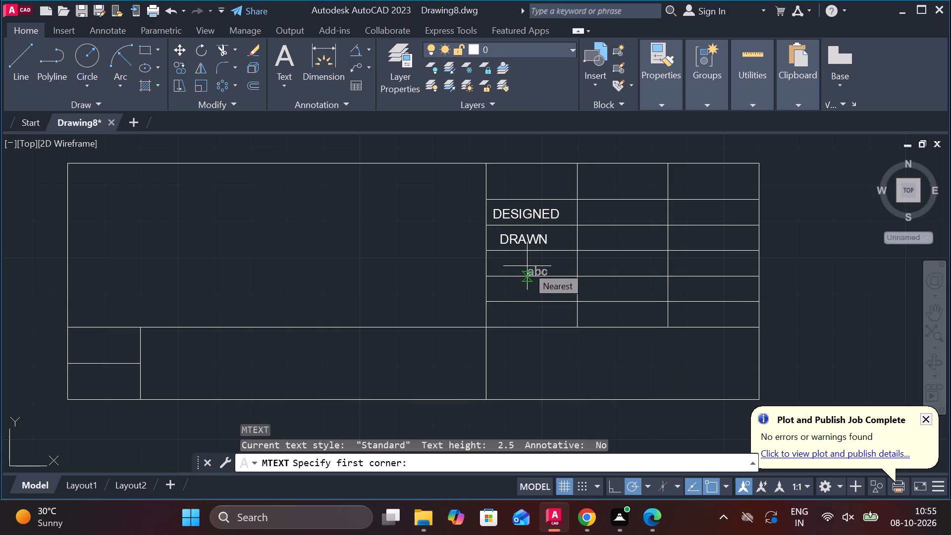
pyautogui.click(503, 259)
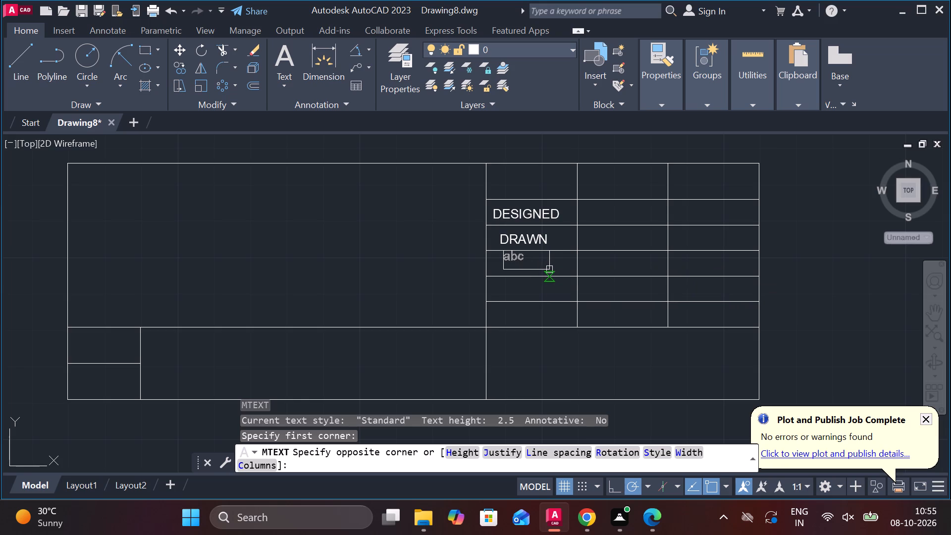
pyautogui.write('CHEC')
pyautogui.write('KED')
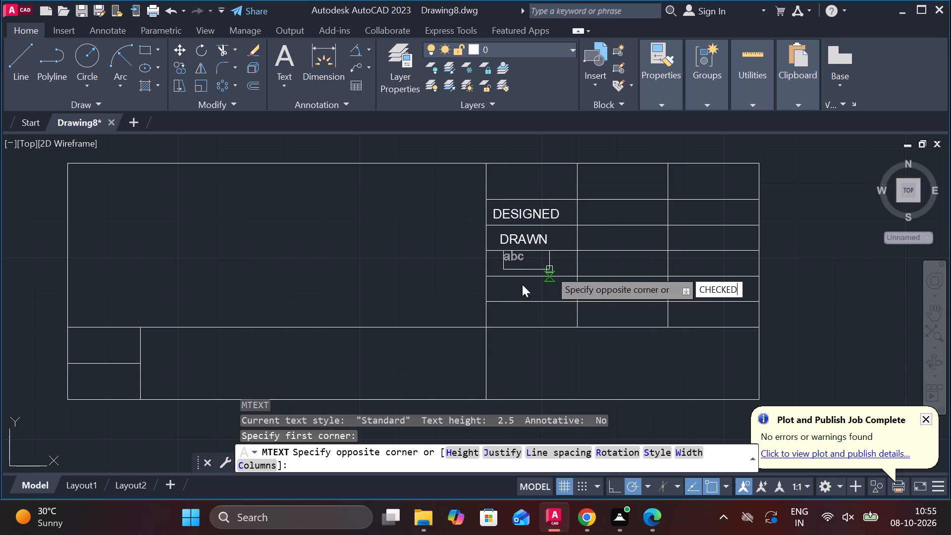
pyautogui.click(526, 256)
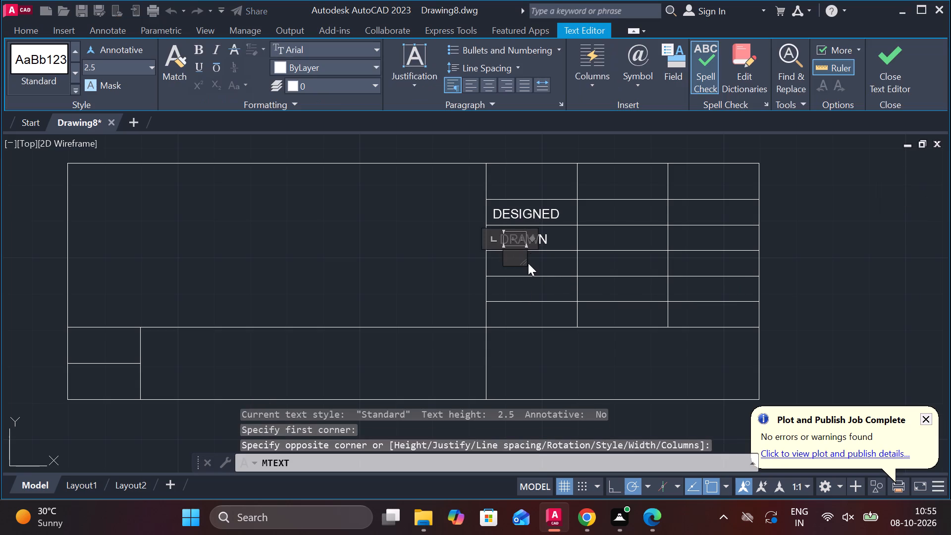
pyautogui.click(484, 83)
pyautogui.write('CHEC')
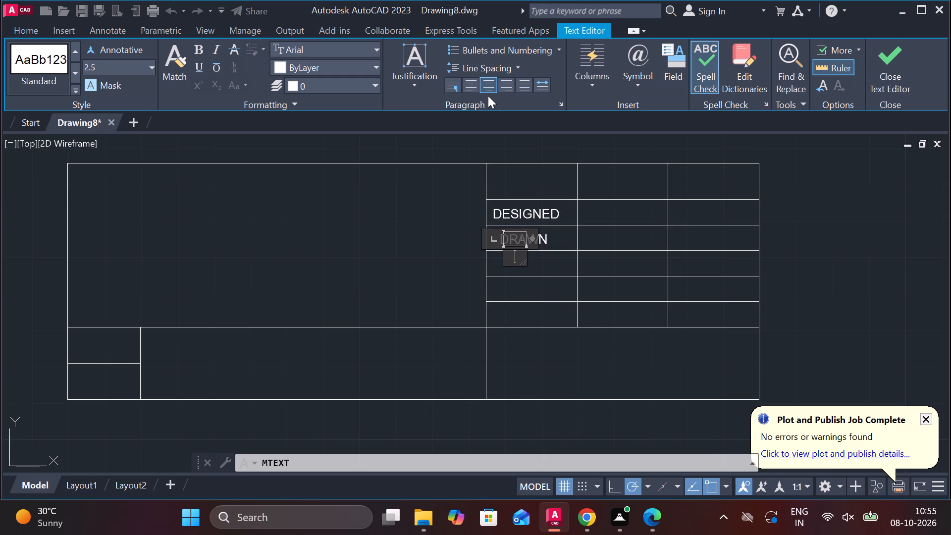
pyautogui.press('k')
pyautogui.write('ED')
pyautogui.click(514, 260)
pyautogui.write('CHECKED')
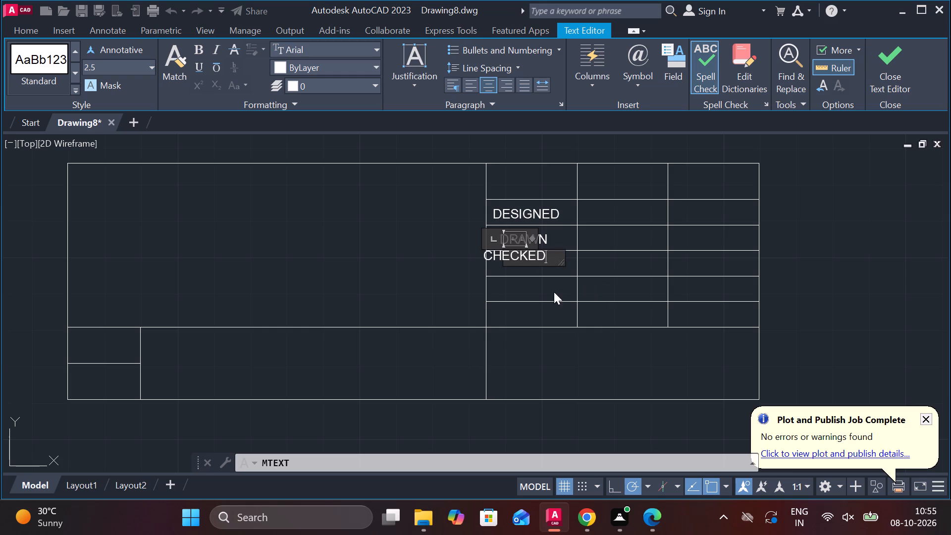
pyautogui.click(554, 292)
# Move the CHECKED text fully inside the first cell of the grid's fourth row, beneath DRAWN.
pyautogui.click(508, 257)
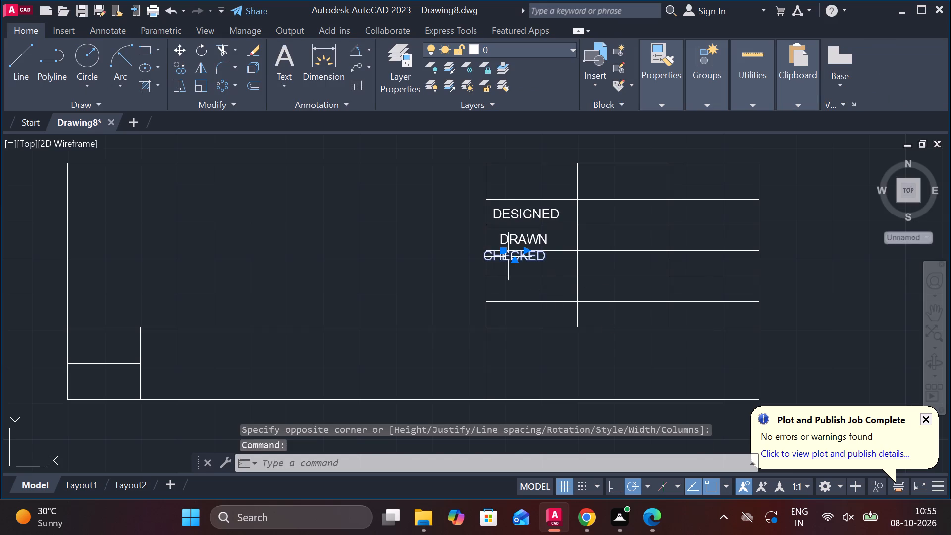
pyautogui.click(183, 49)
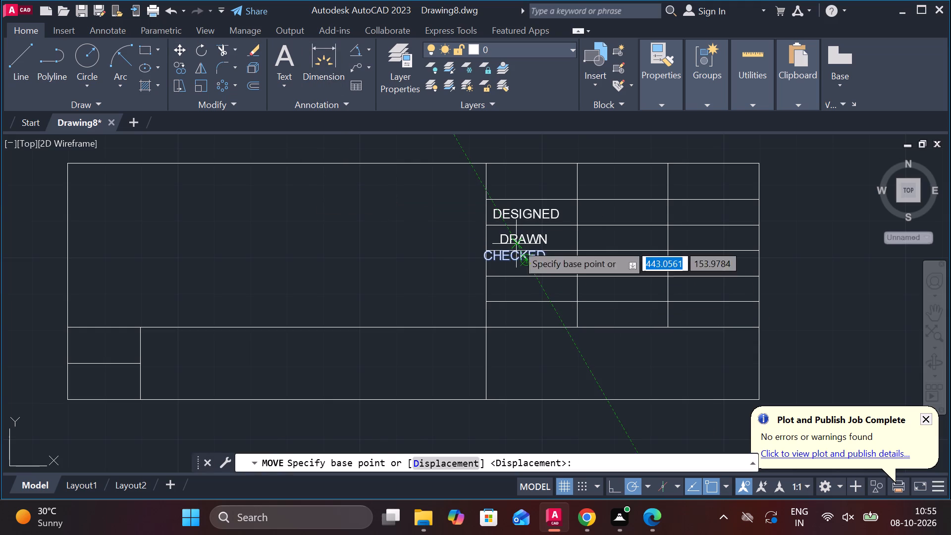
pyautogui.click(517, 259)
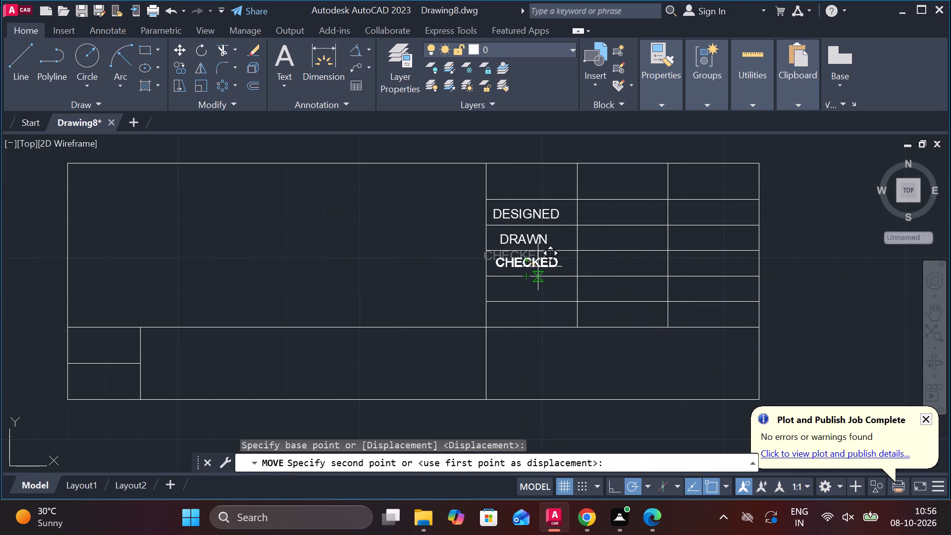
pyautogui.click(538, 267)
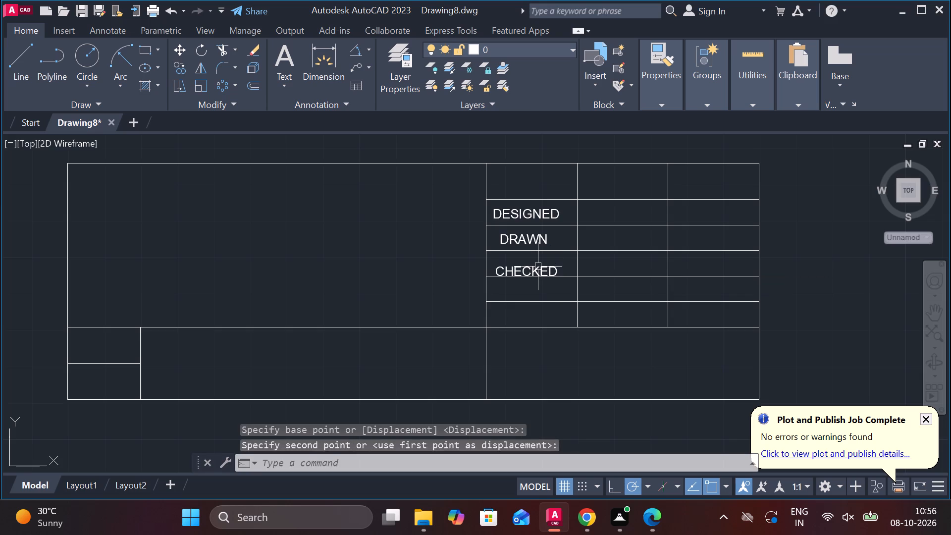
pyautogui.click(534, 272)
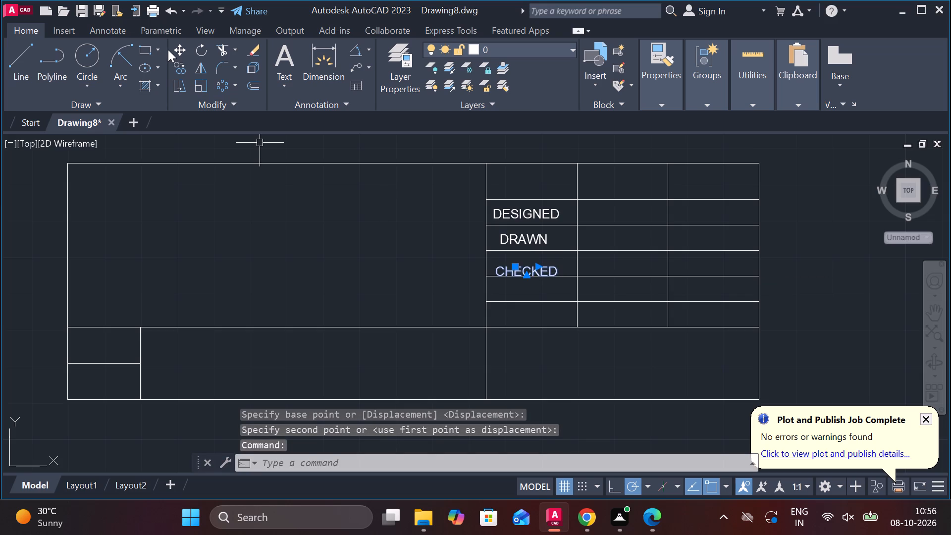
pyautogui.click(177, 48)
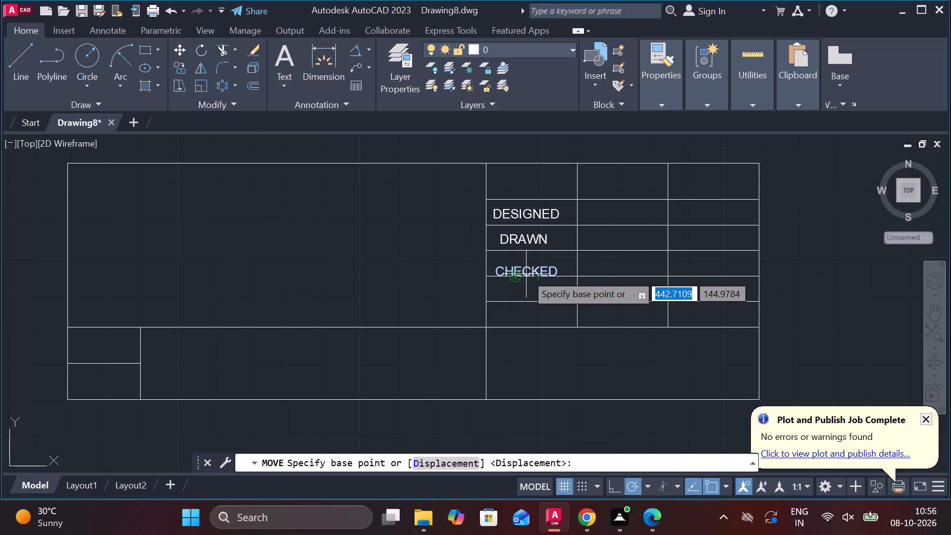
pyautogui.click(526, 270)
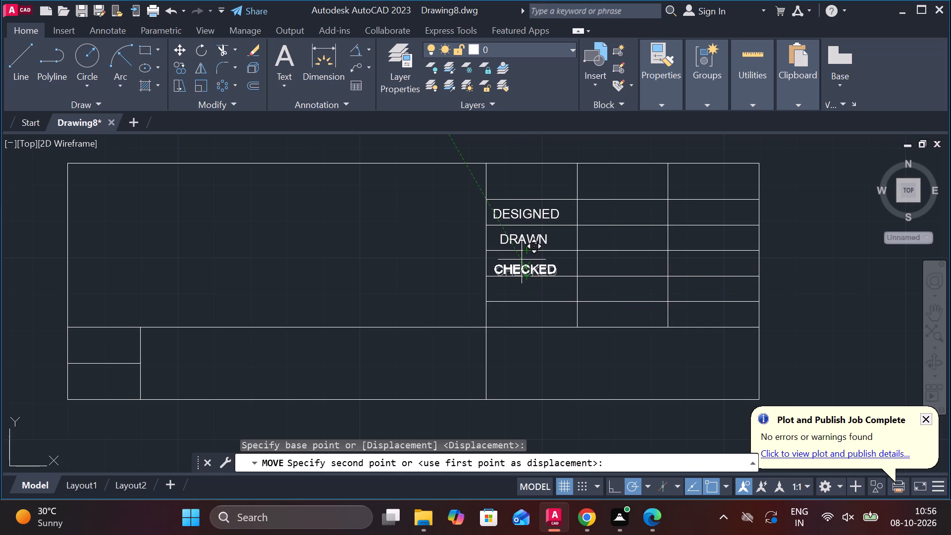
pyautogui.click(522, 258)
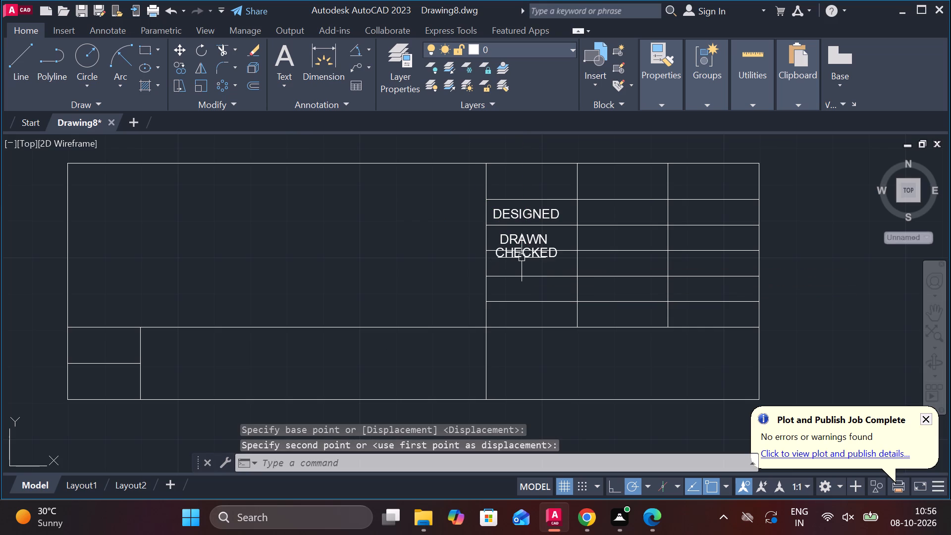
pyautogui.click(522, 254)
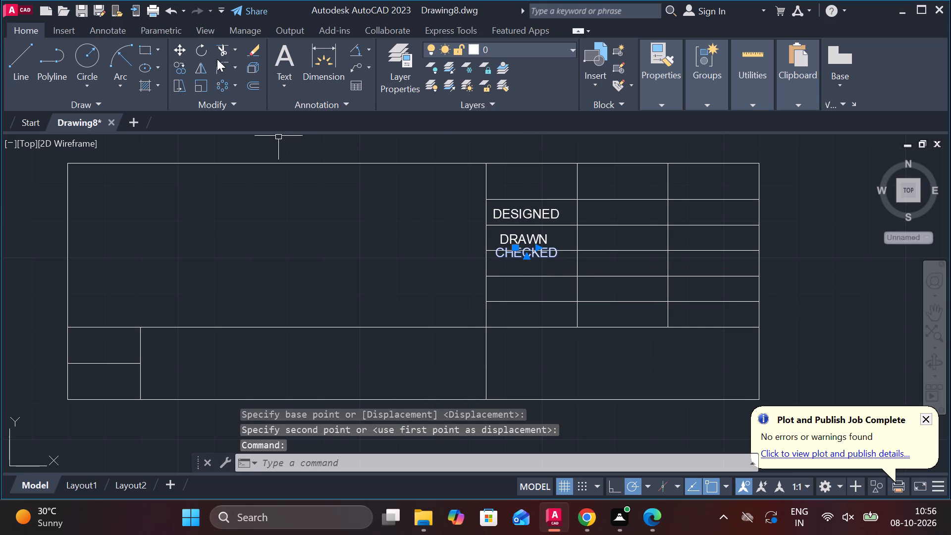
pyautogui.click(181, 50)
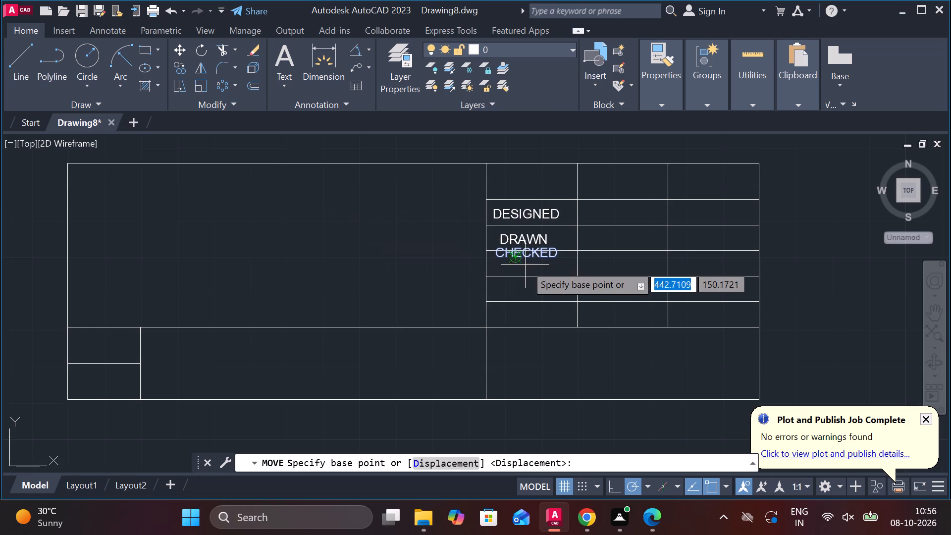
pyautogui.click(525, 257)
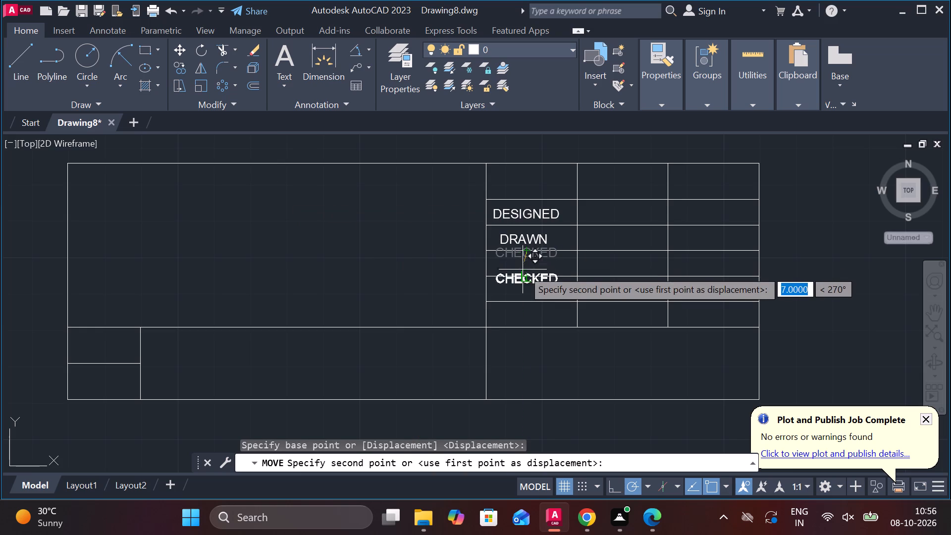
pyautogui.click(523, 265)
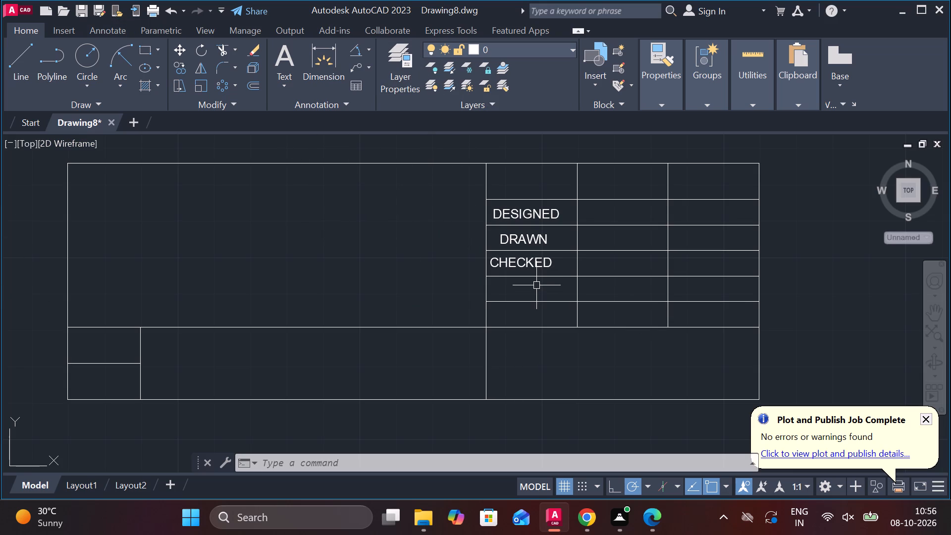
# Add a multiline text reading STANDARD in the first column's fifth-row cell, below CHECKED.
pyautogui.write('MT')
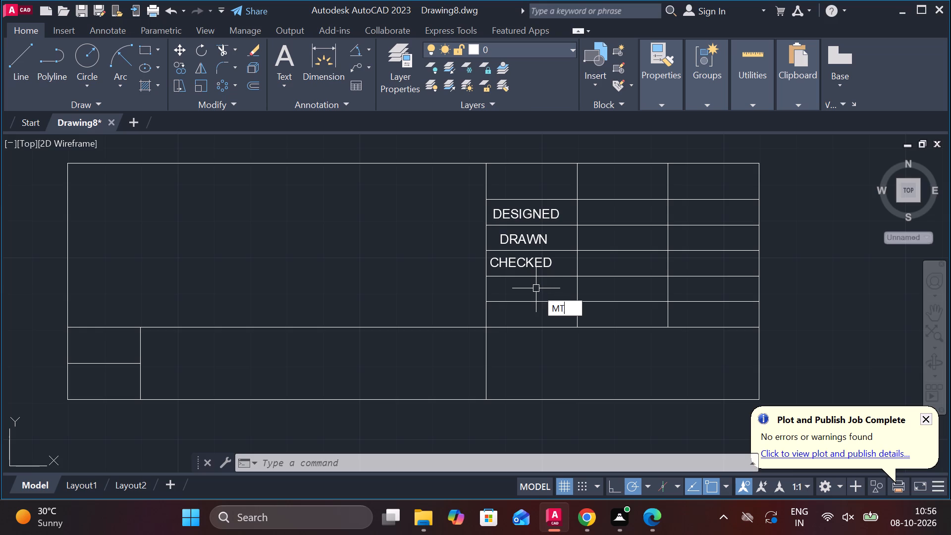
pyautogui.press('Return')
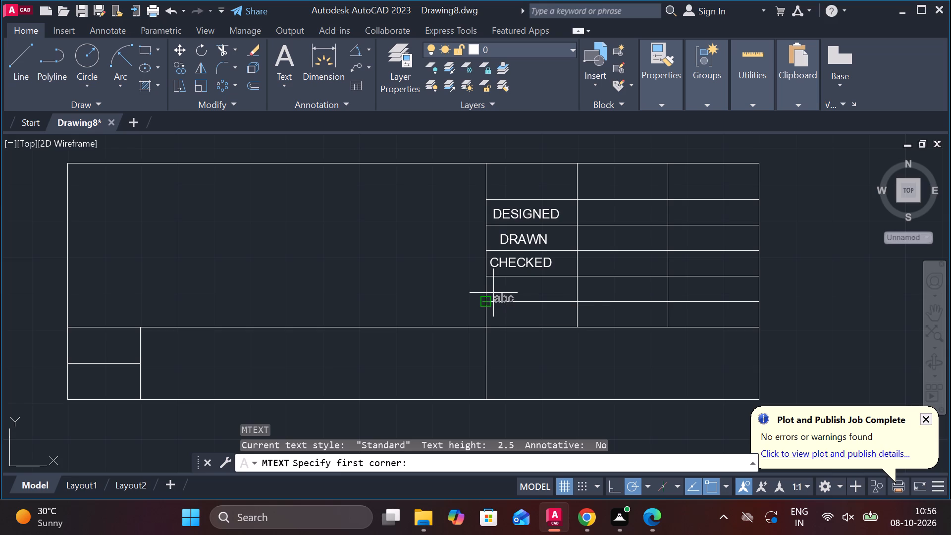
pyautogui.click(493, 293)
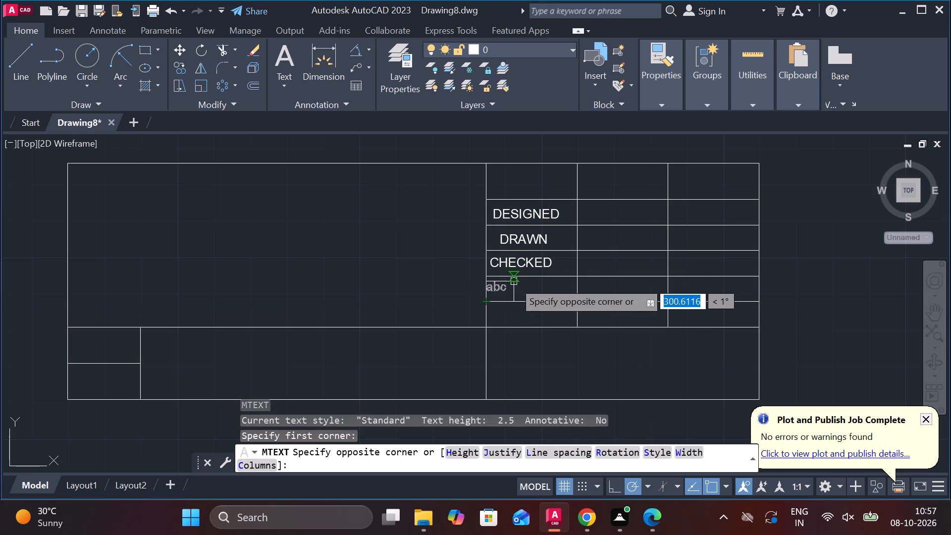
pyautogui.click(490, 289)
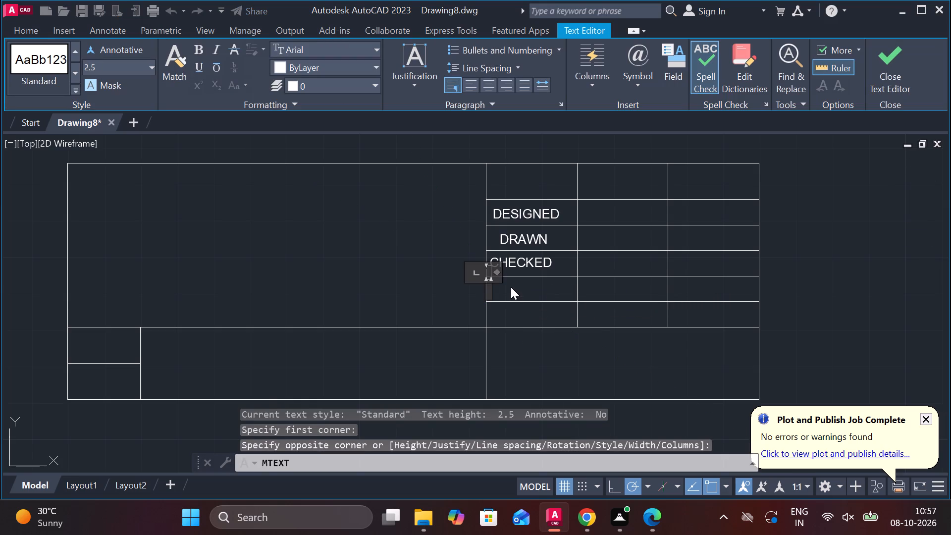
pyautogui.write('STANDARD')
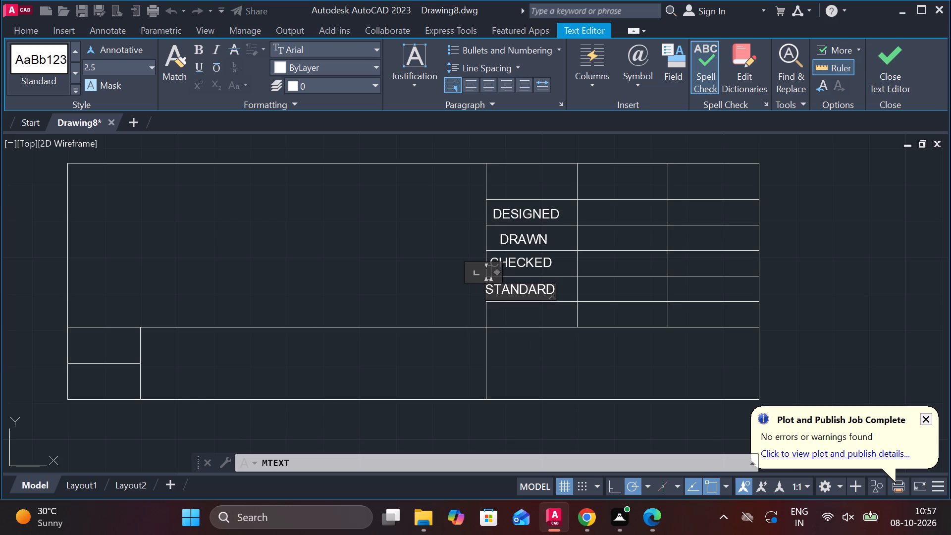
pyautogui.click(524, 311)
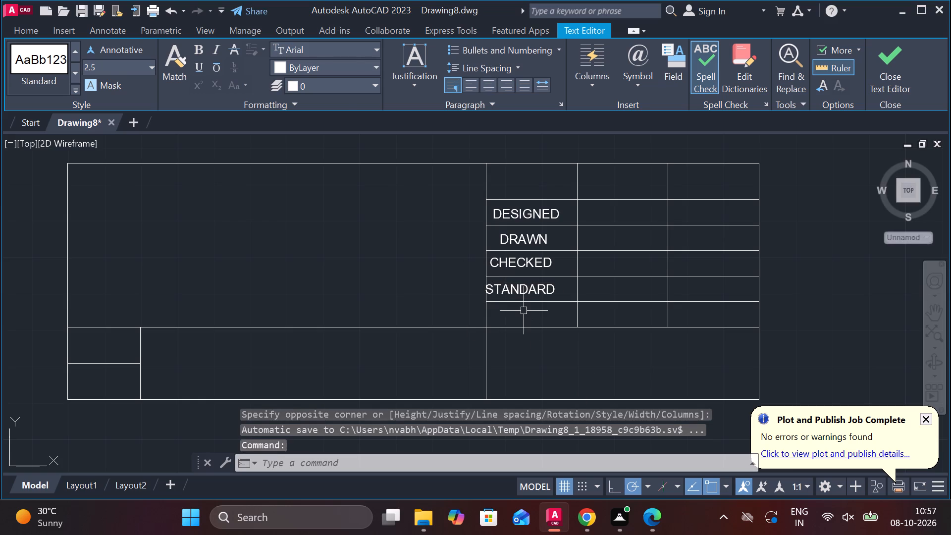
# Move the STANDARD text fully inside its fifth-row cell, just clear of the first column's left line.
pyautogui.click(523, 287)
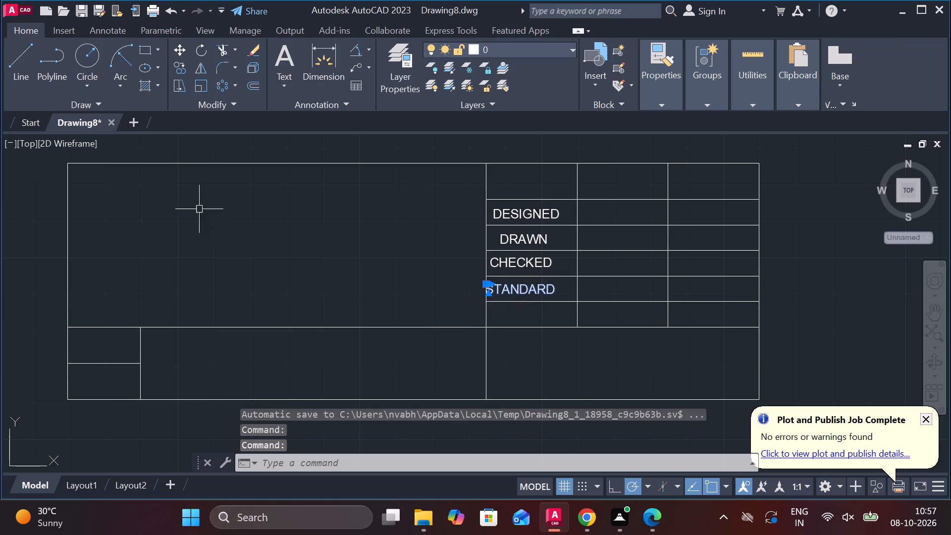
pyautogui.click(185, 50)
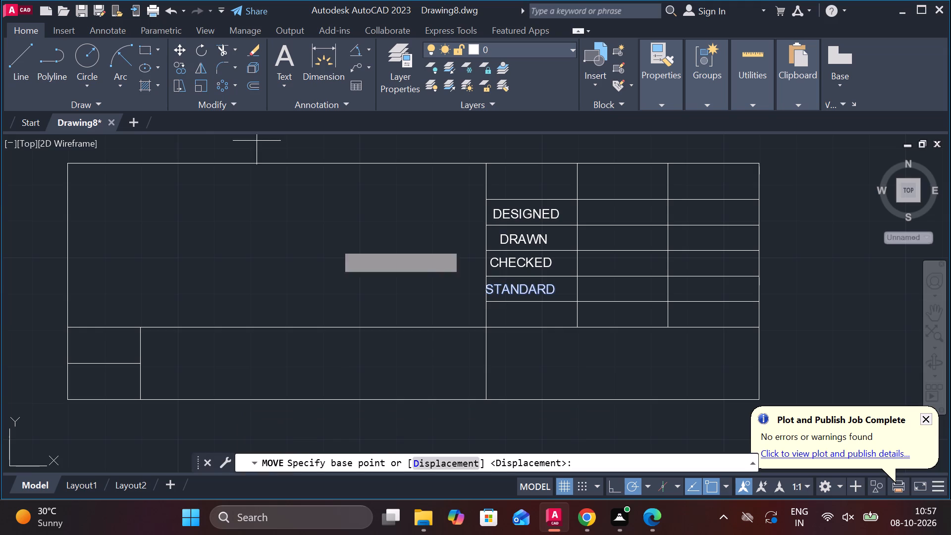
pyautogui.click(522, 288)
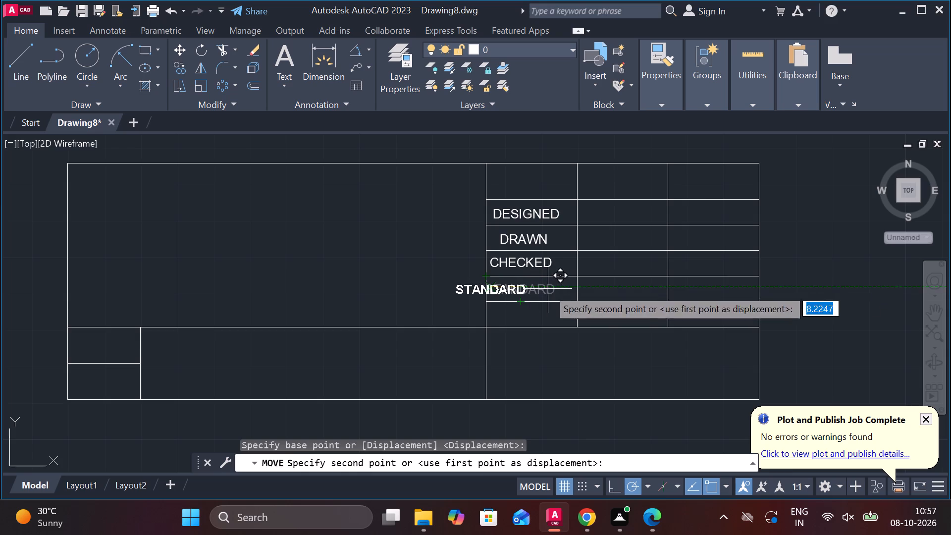
pyautogui.click(554, 289)
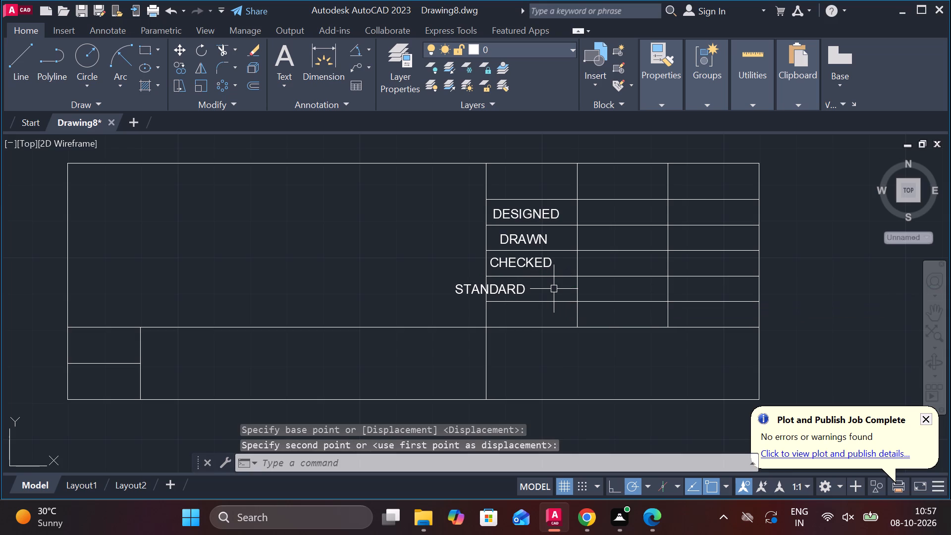
pyautogui.click(512, 287)
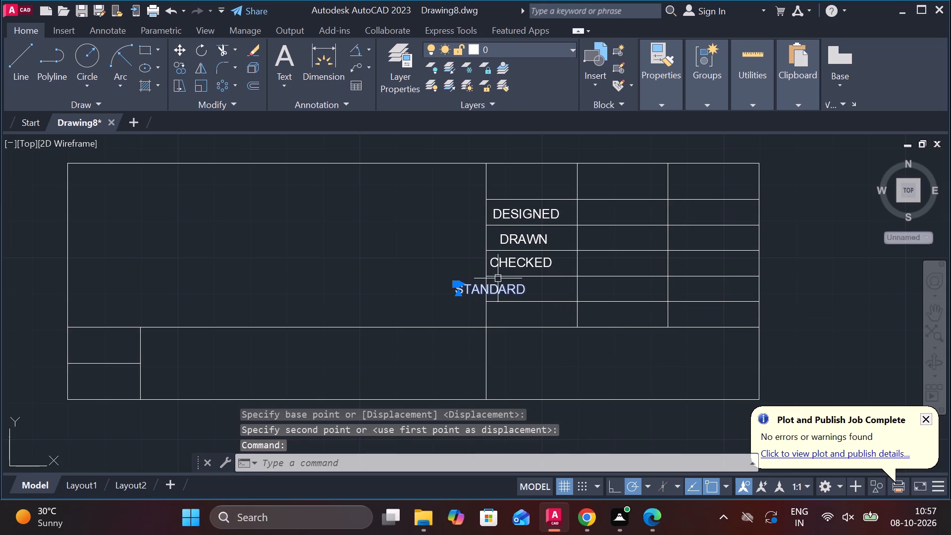
pyautogui.click(176, 53)
pyautogui.click(626, 288)
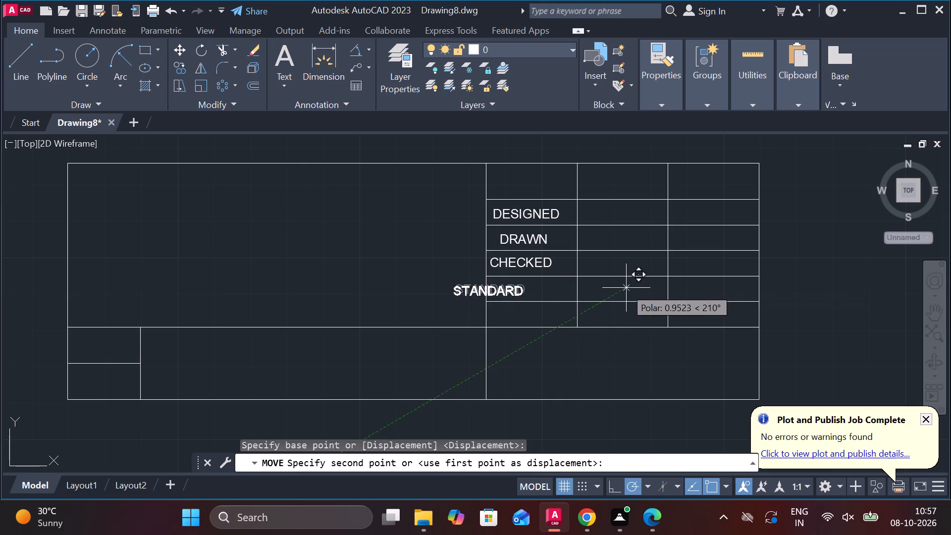
pyautogui.click(667, 283)
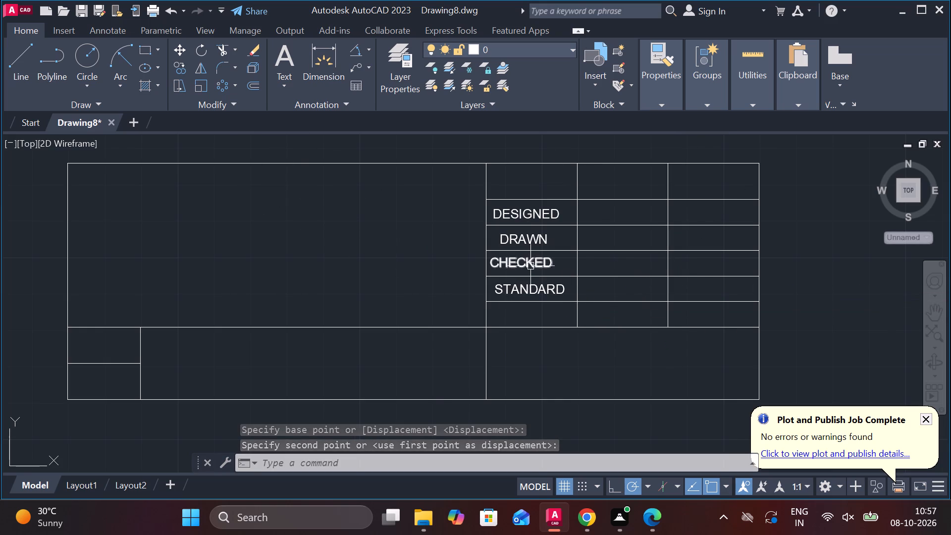
pyautogui.click(542, 291)
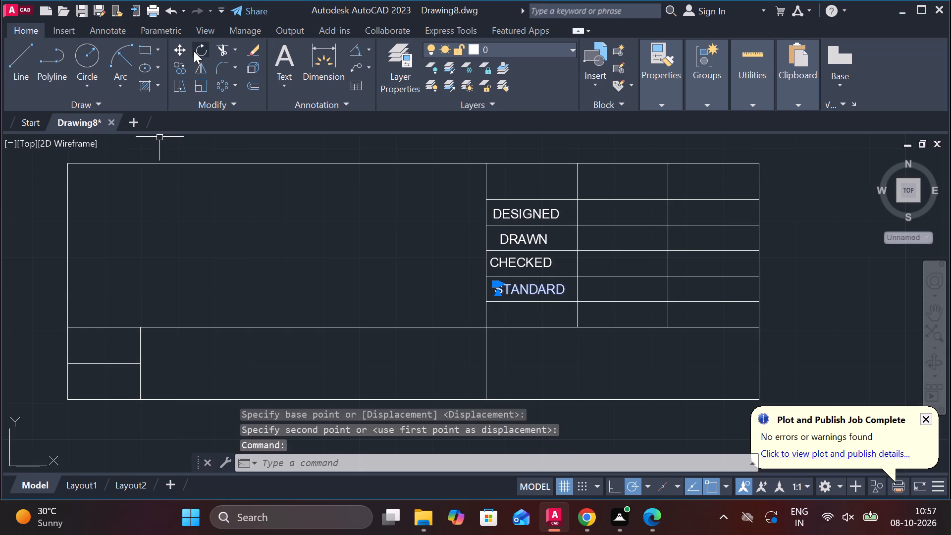
pyautogui.click(184, 48)
pyautogui.click(365, 302)
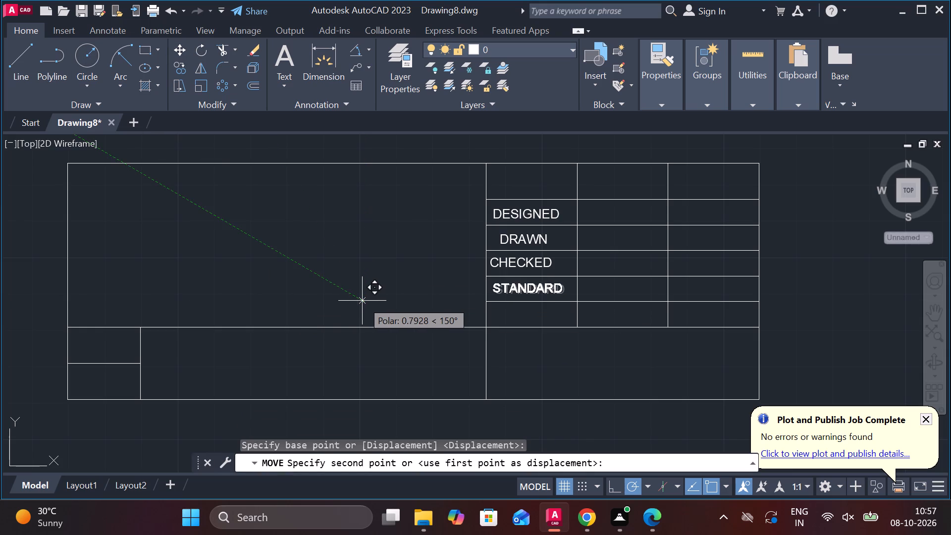
pyautogui.click(359, 301)
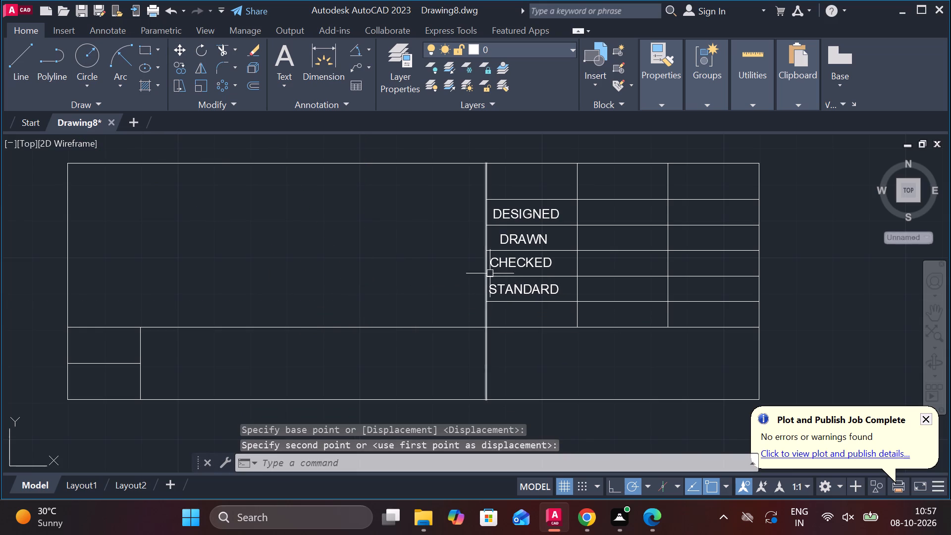
# Move the DRAWN text toward the first column's left line so it starts level with STANDARD.
pyautogui.click(519, 243)
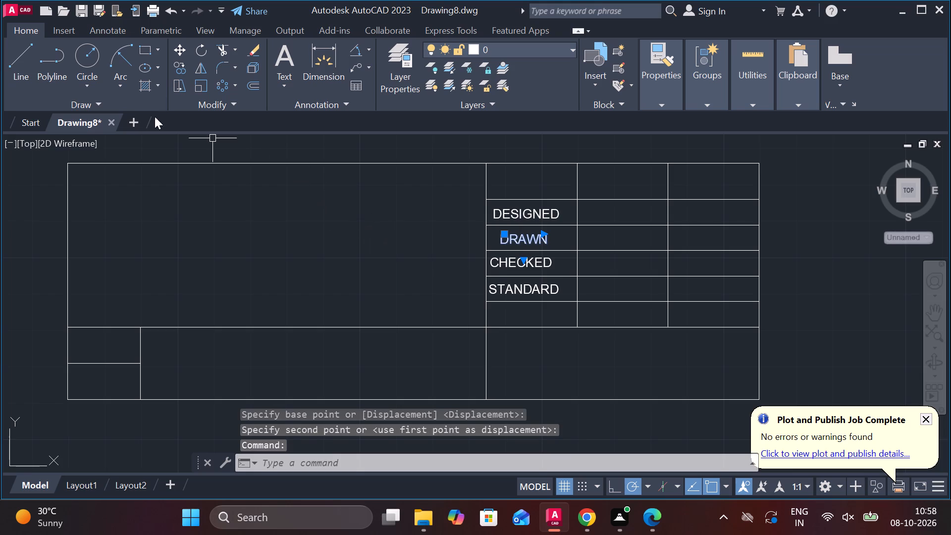
pyautogui.click(178, 52)
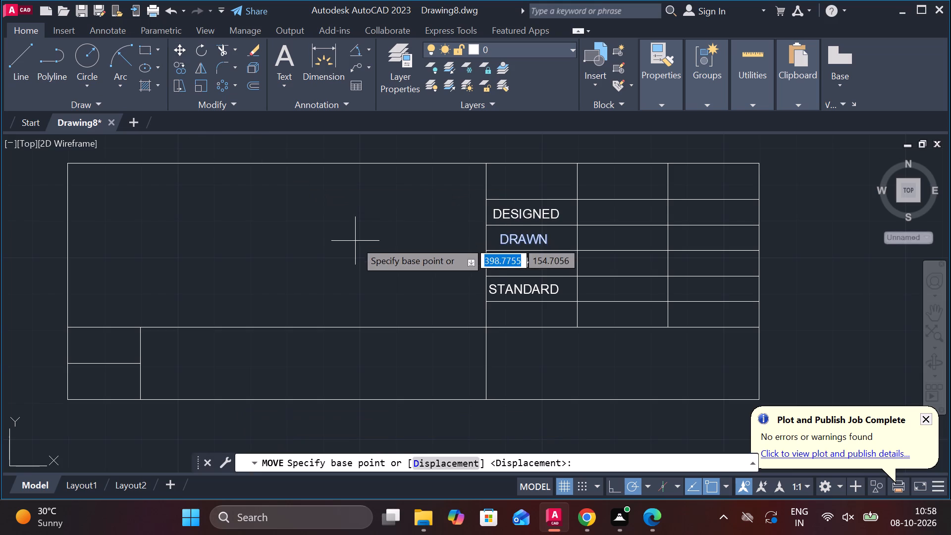
pyautogui.click(355, 241)
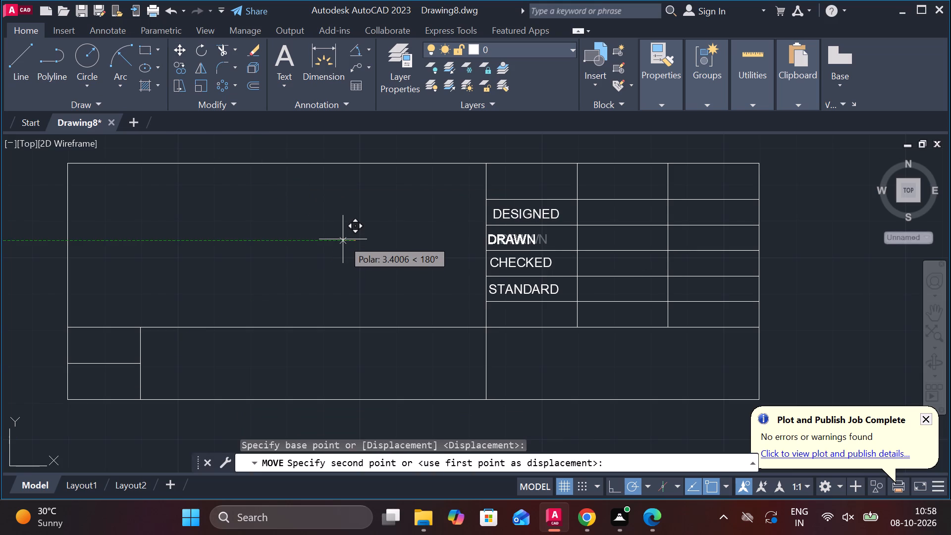
pyautogui.click(343, 239)
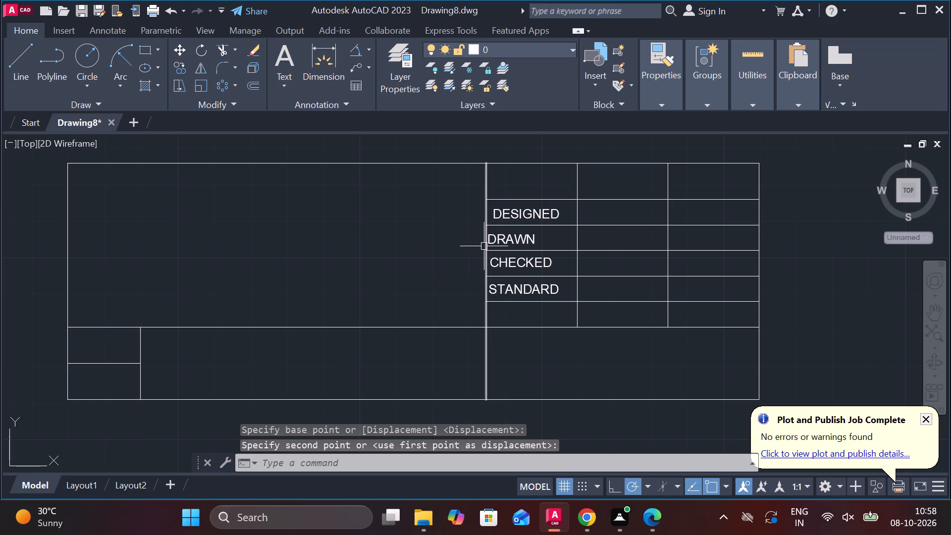
pyautogui.click(530, 241)
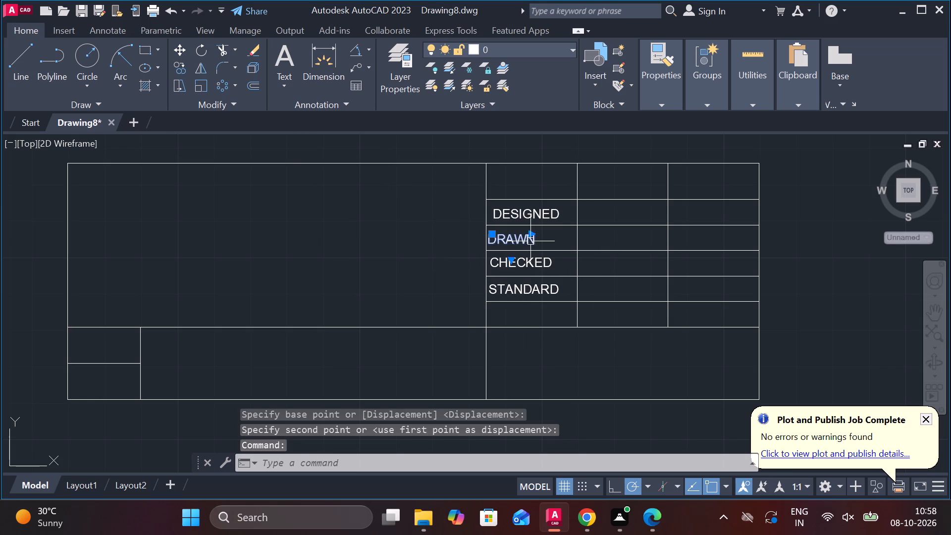
pyautogui.click(174, 46)
pyautogui.click(418, 252)
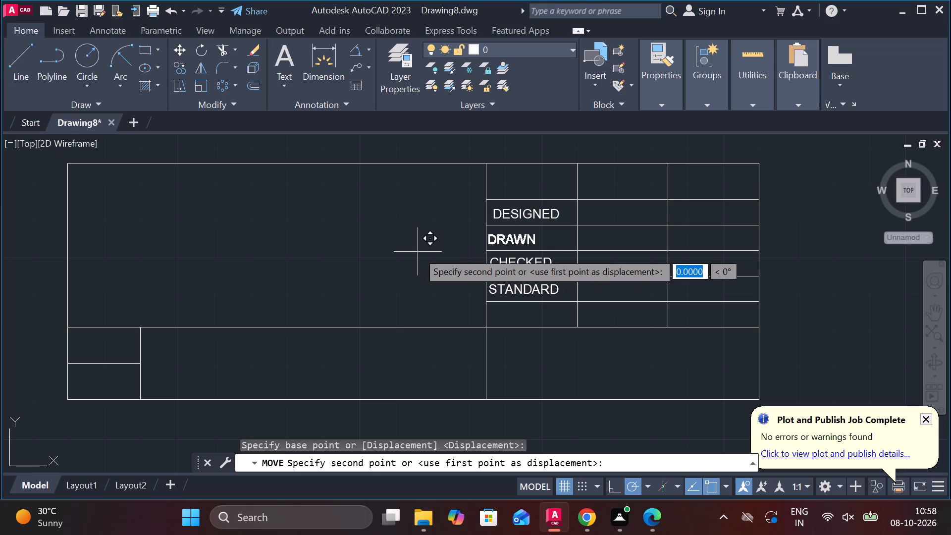
pyautogui.click(419, 252)
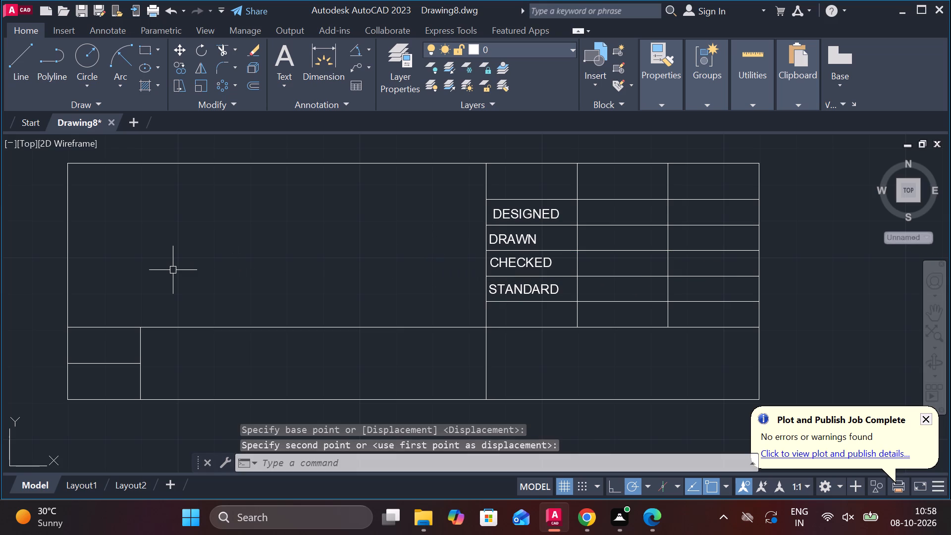
# Nudge the CHECKED text slightly so its start lines up with the DRAWN and STANDARD labels.
pyautogui.click(532, 266)
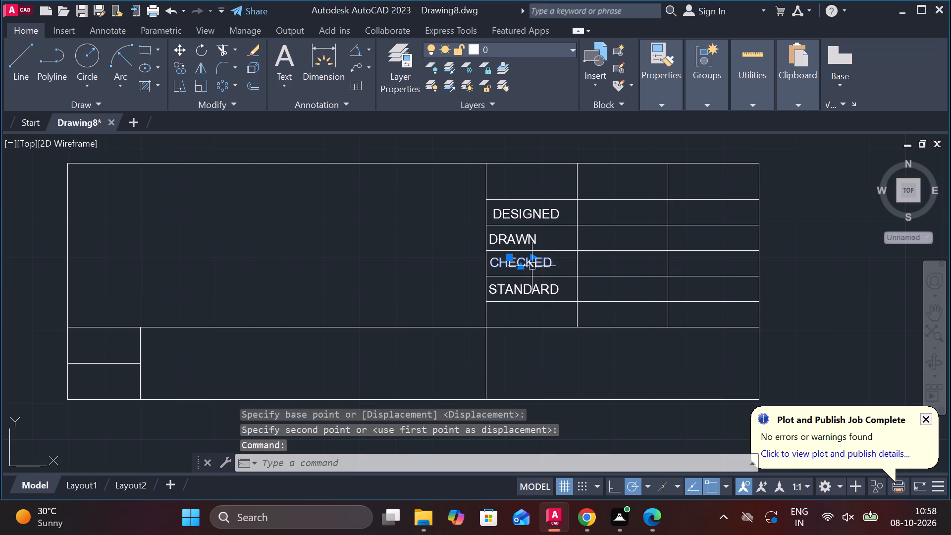
pyautogui.click(183, 49)
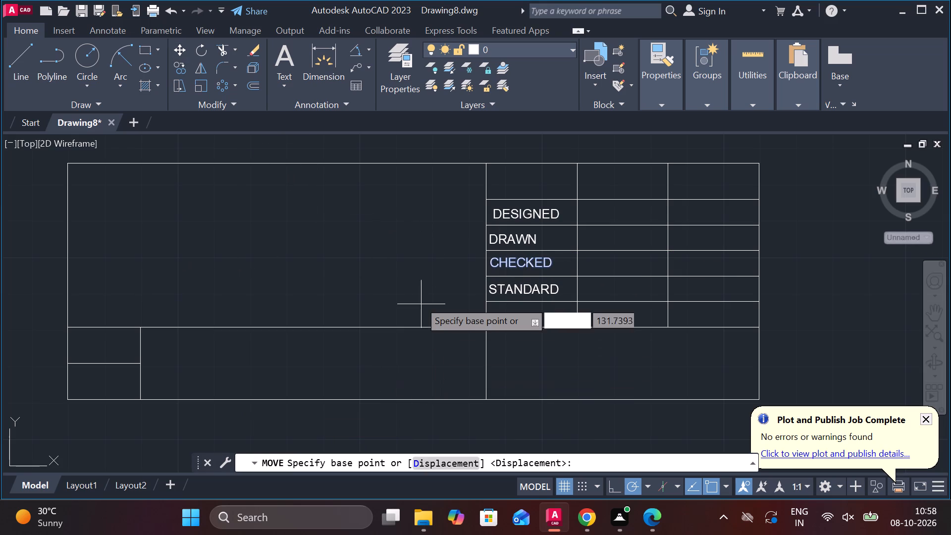
pyautogui.click(393, 273)
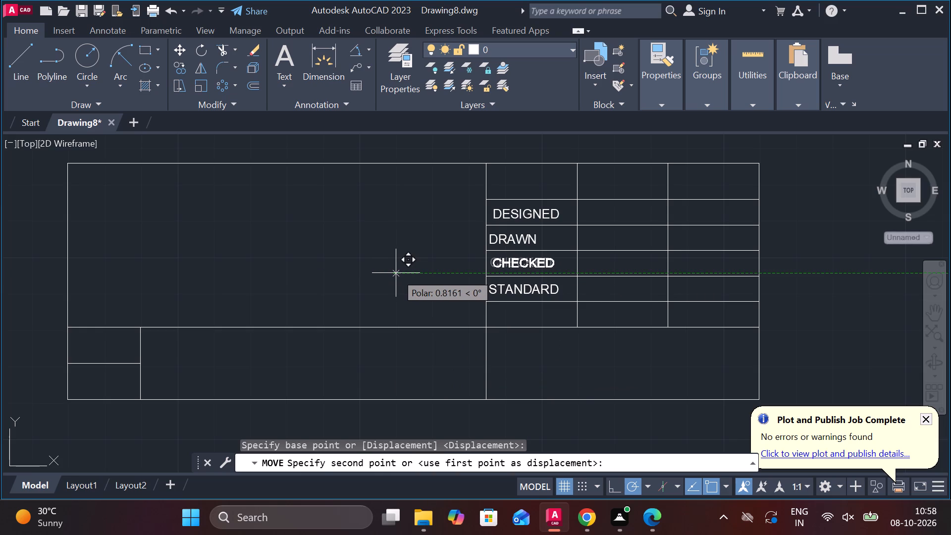
pyautogui.click(393, 273)
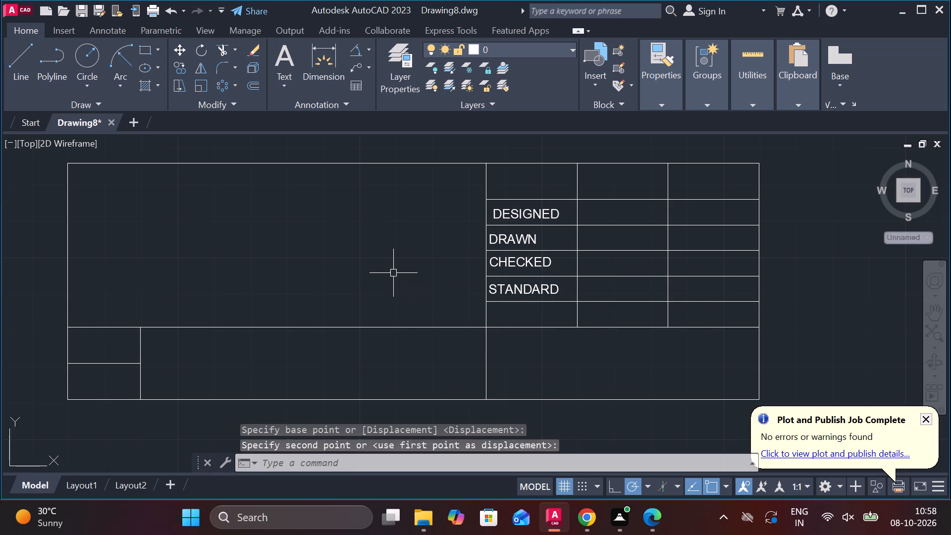
# Move the DESIGNED text toward the first column's left line, in line with the labels below it.
pyautogui.click(513, 217)
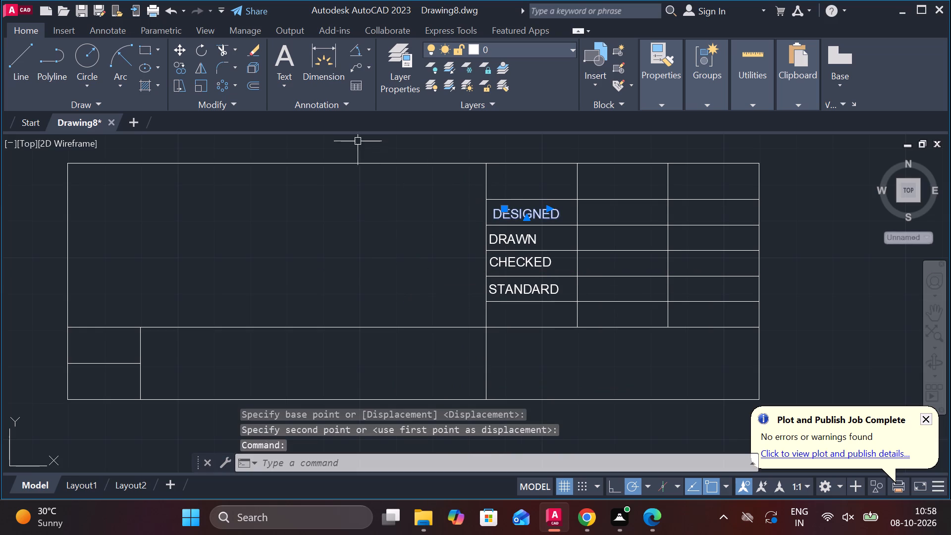
pyautogui.click(178, 46)
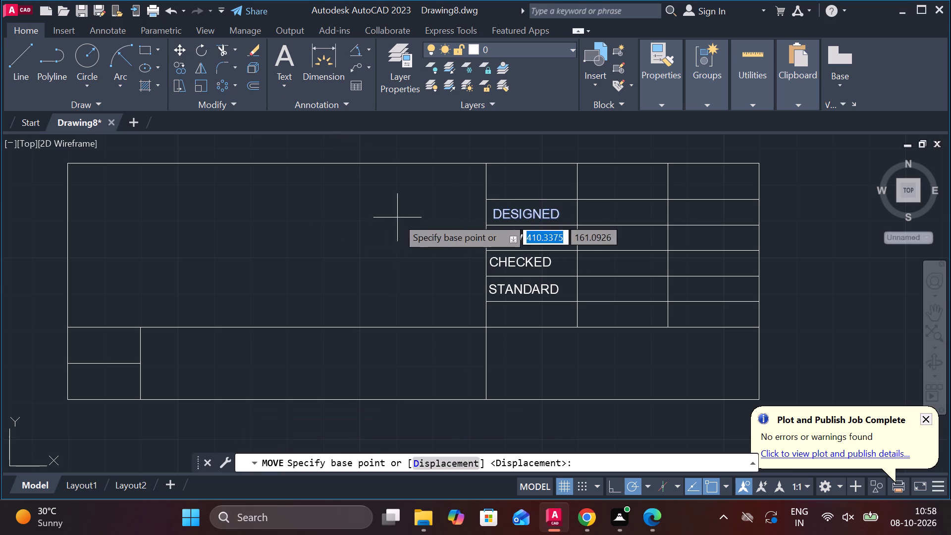
pyautogui.click(423, 223)
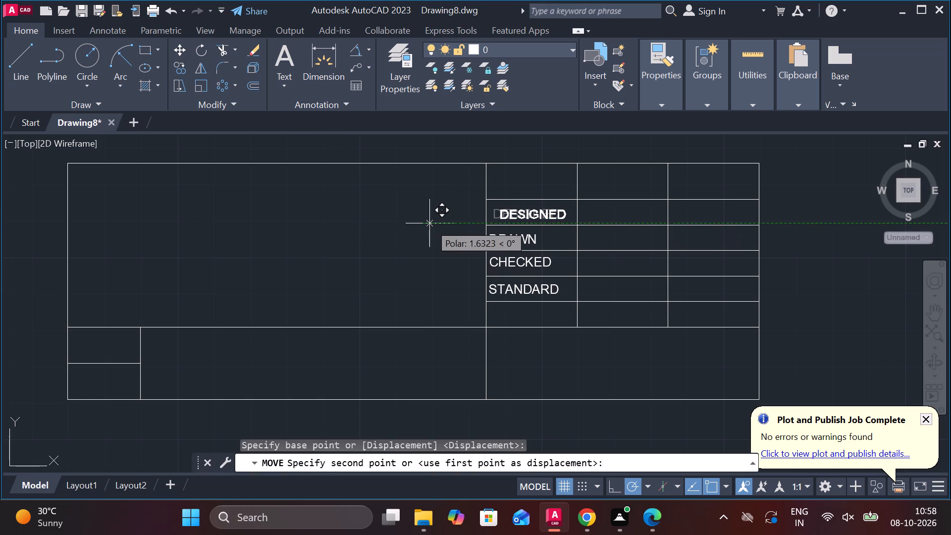
pyautogui.click(418, 223)
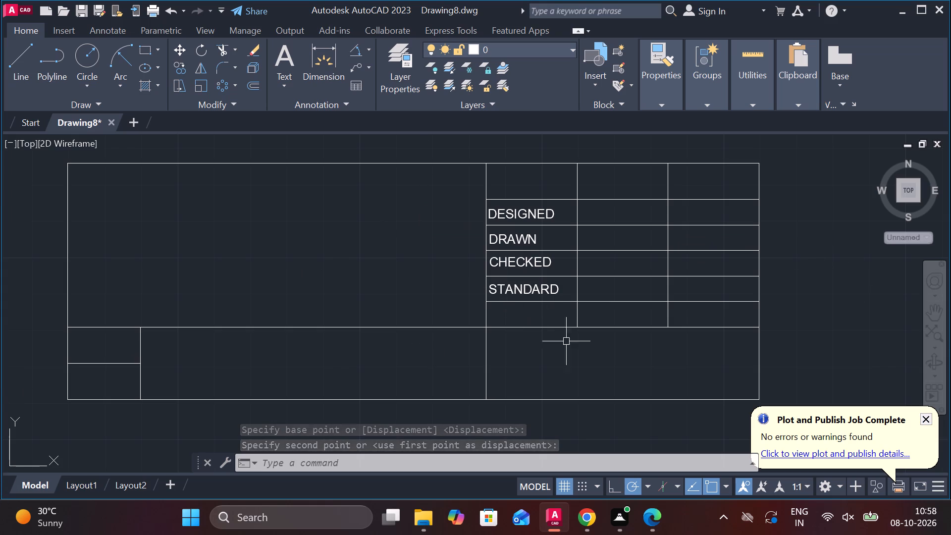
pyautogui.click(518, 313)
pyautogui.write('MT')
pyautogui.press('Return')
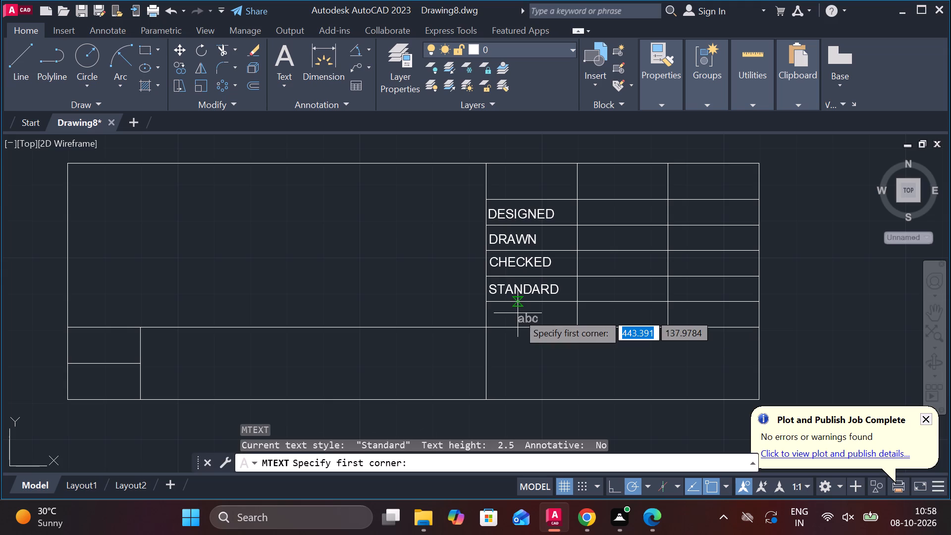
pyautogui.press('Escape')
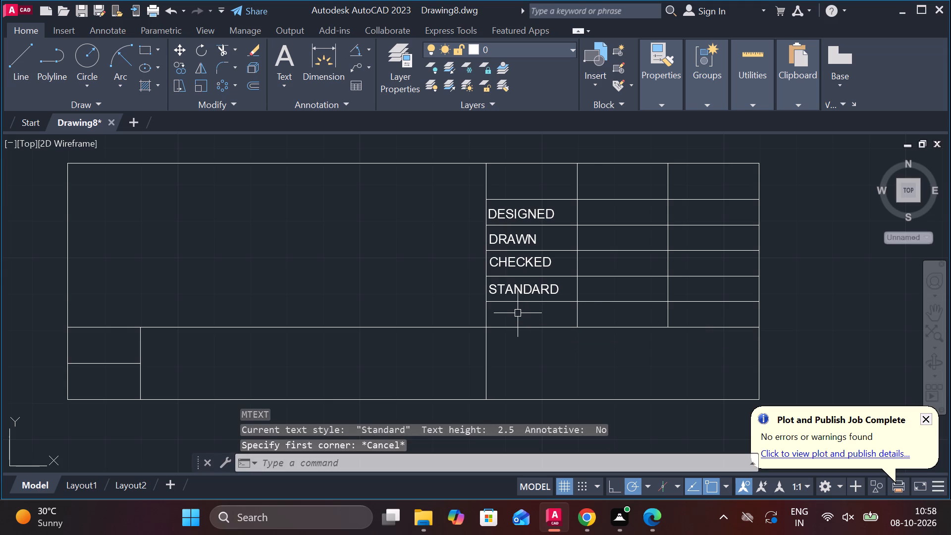
# Add the multiline text APPROVED in the empty cell below STANDARD in the first column.
pyautogui.write('MT')
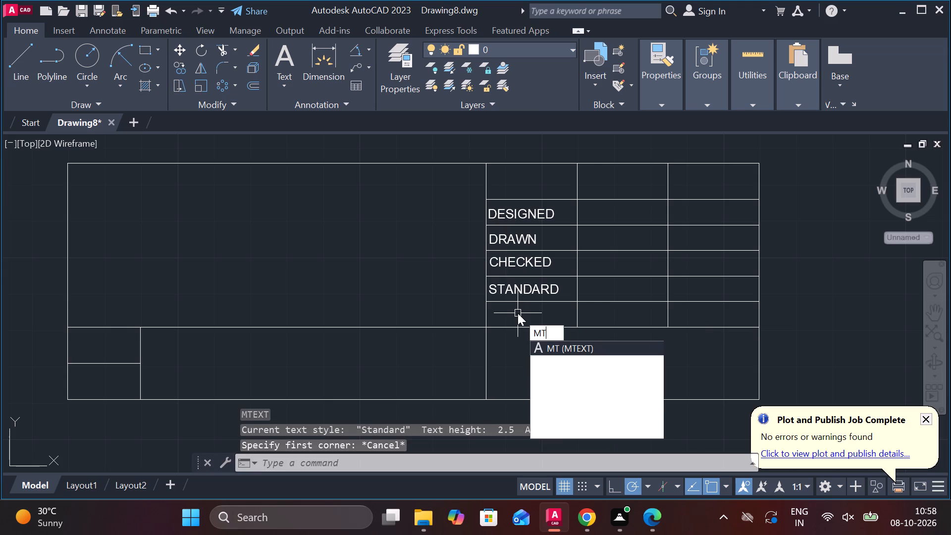
pyautogui.press('Return')
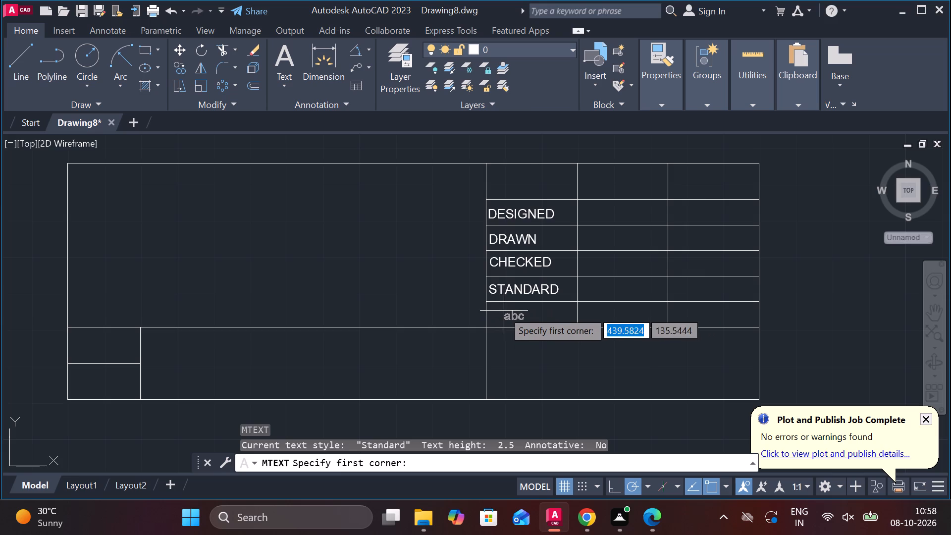
pyautogui.click(495, 308)
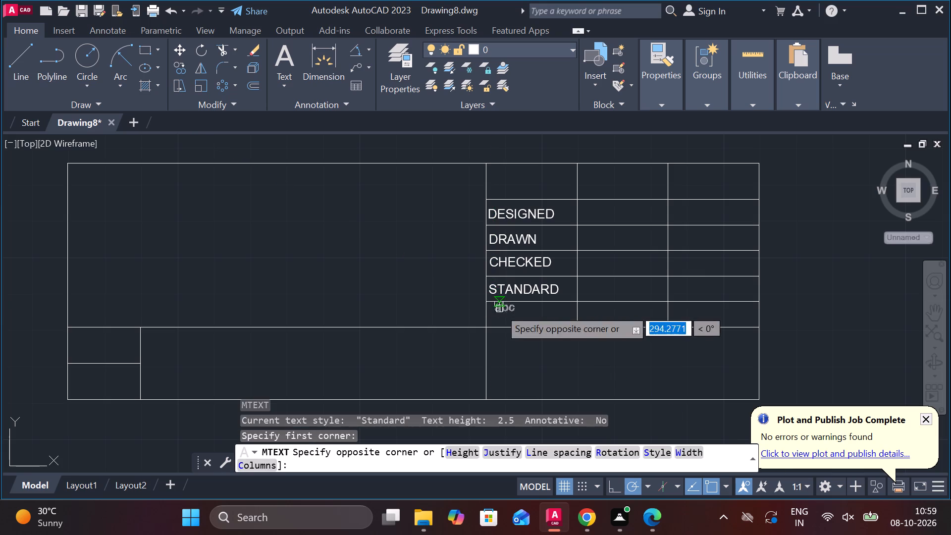
pyautogui.doubleClick(557, 318)
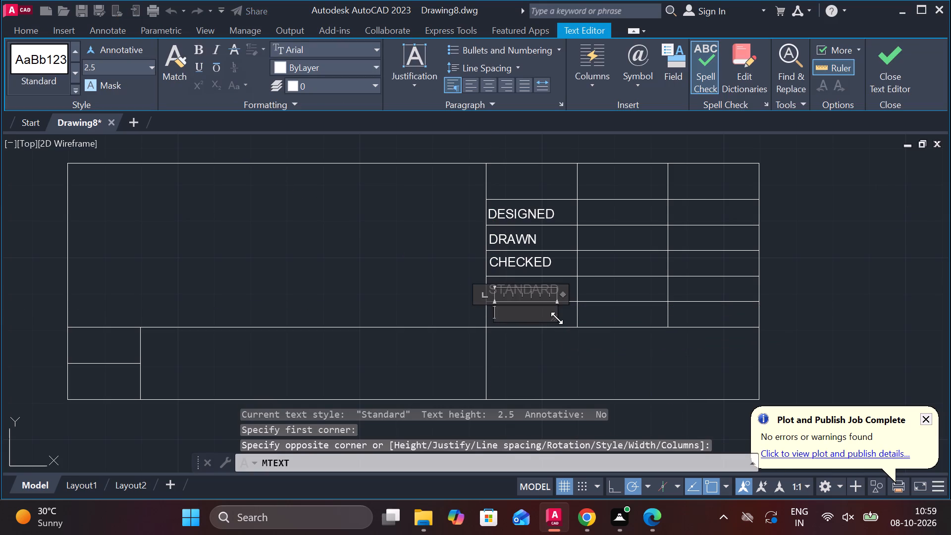
pyautogui.press('a')
pyautogui.write('PP')
pyautogui.press('r')
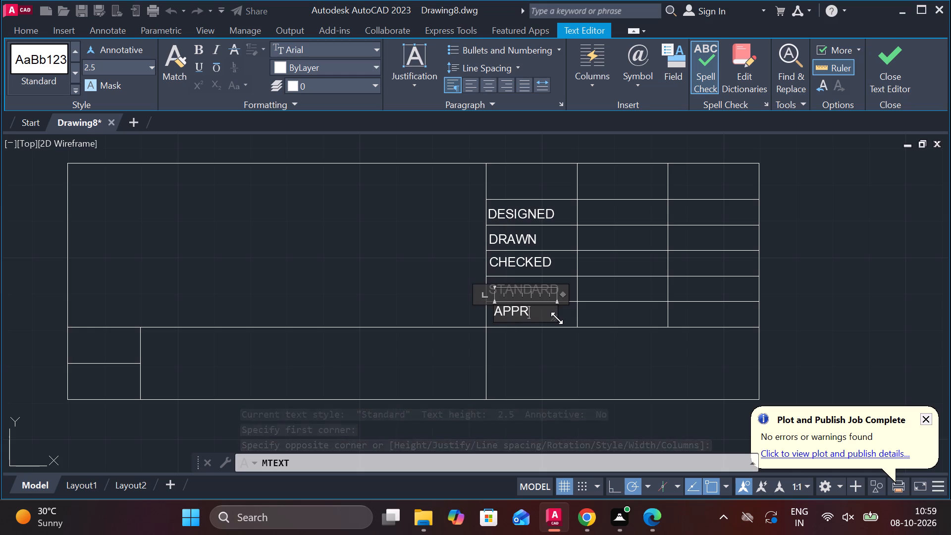
pyautogui.write('OVED')
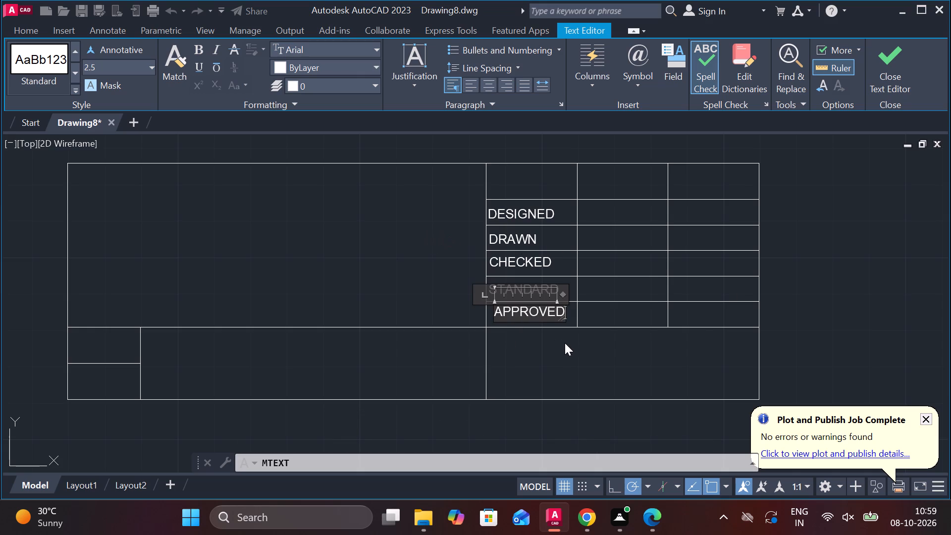
pyautogui.click(565, 343)
# Move the APPROVED text horizontally toward the first column's left line, about 1.1 units, to line up with the labels above.
pyautogui.click(547, 316)
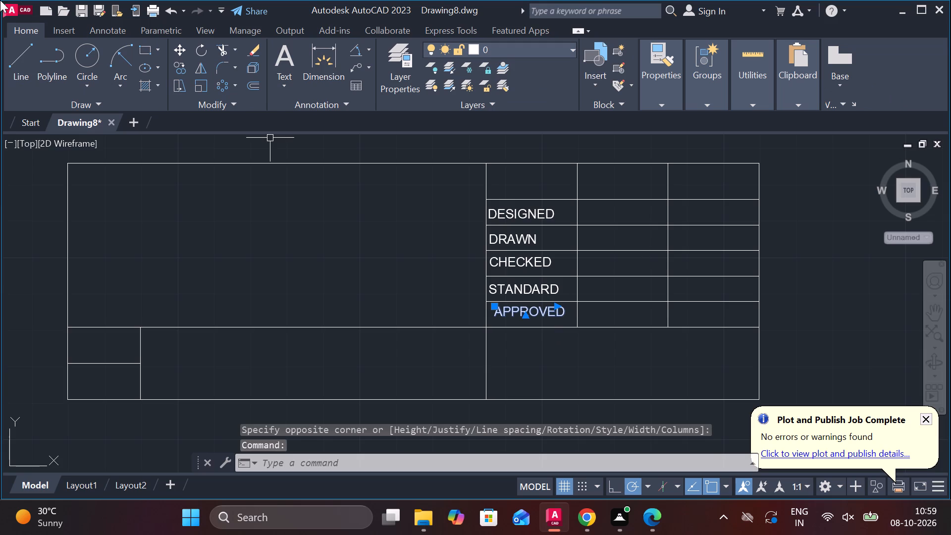
pyautogui.click(184, 48)
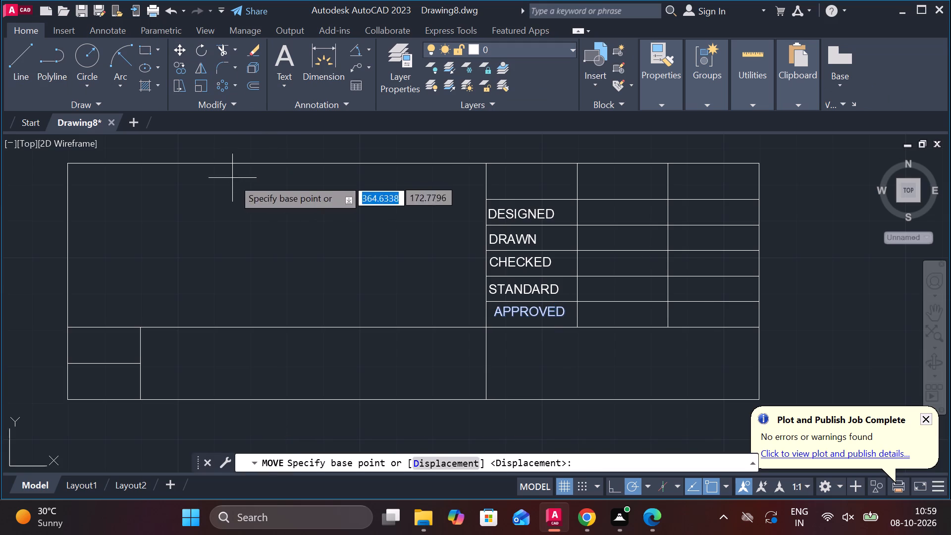
pyautogui.click(373, 314)
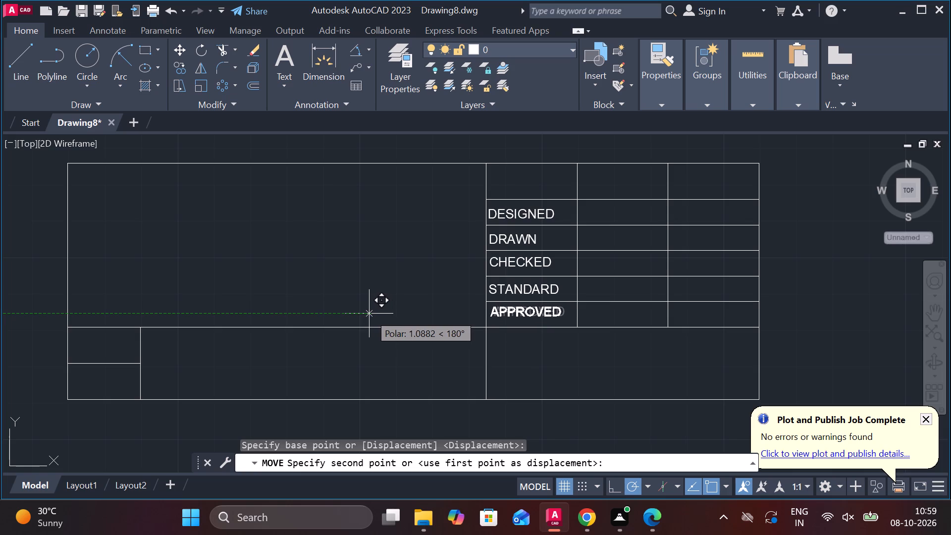
pyautogui.click(369, 314)
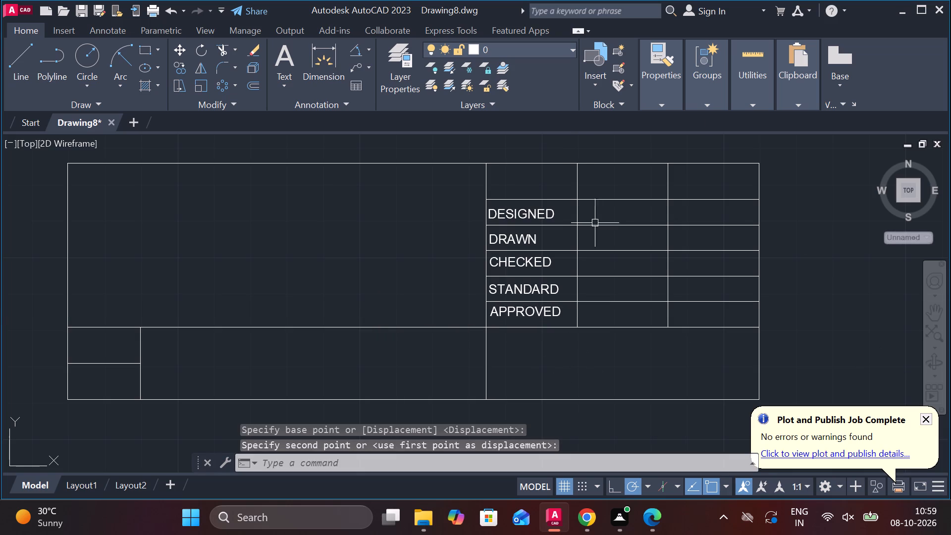
# Copy DESIGNED into the last two header cells, the large upper-left cell, the small cell below it, the bottom middle cell and twice into the bottom-right cell.
pyautogui.click(531, 214)
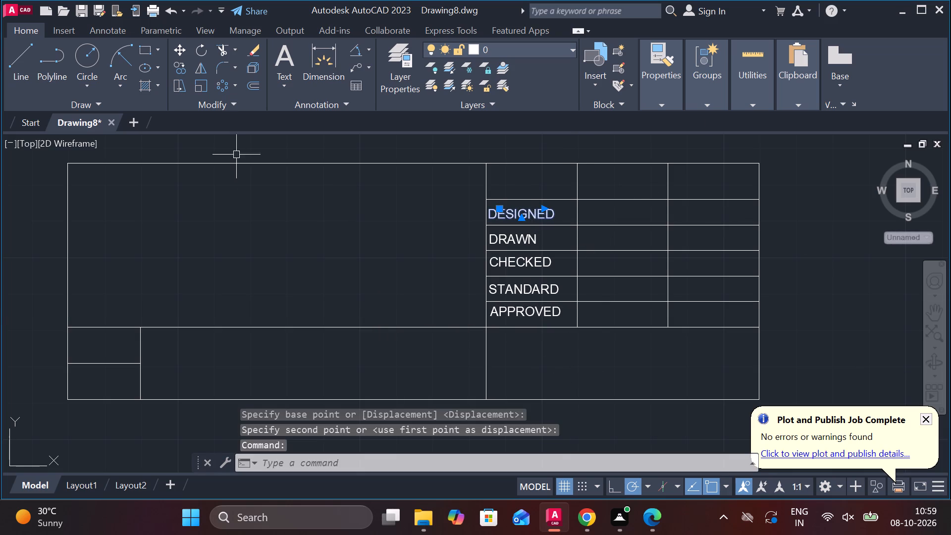
pyautogui.click(184, 69)
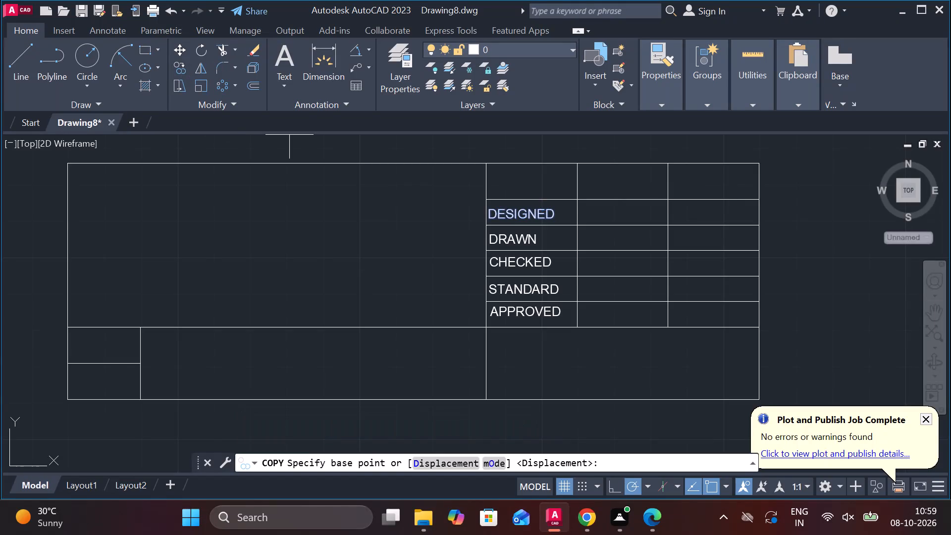
pyautogui.click(536, 212)
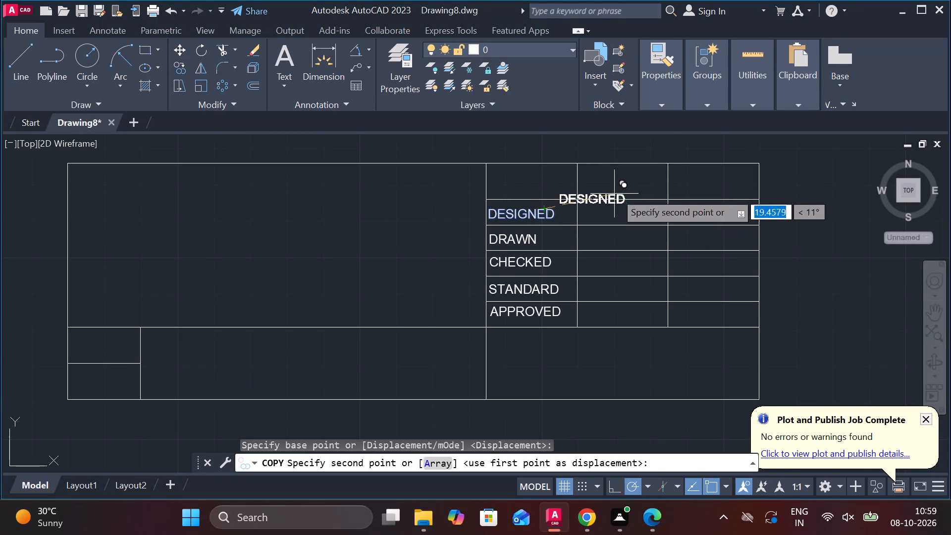
pyautogui.click(643, 177)
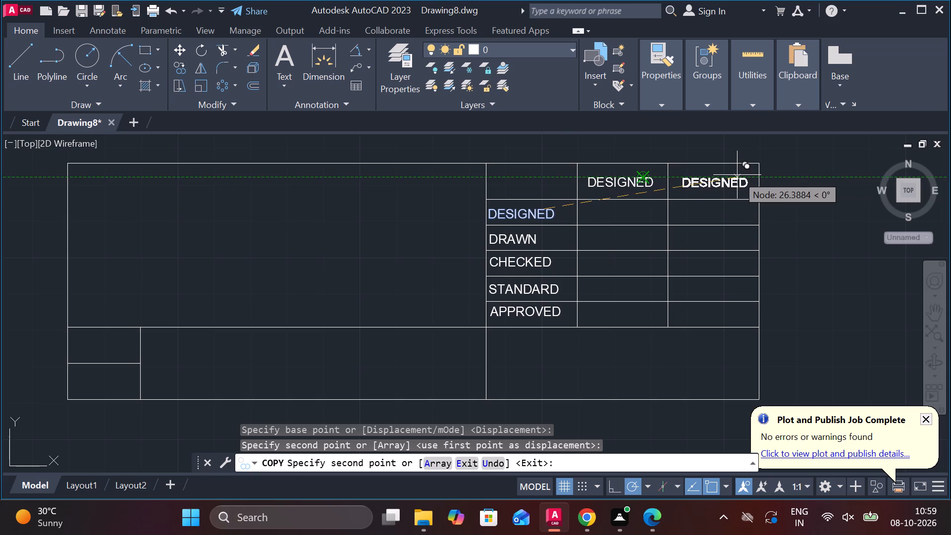
pyautogui.click(737, 175)
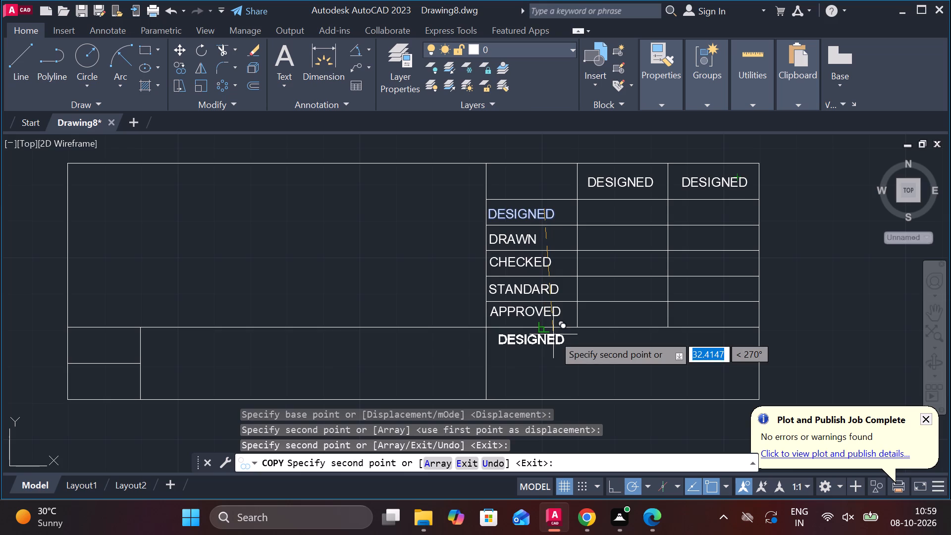
pyautogui.click(553, 334)
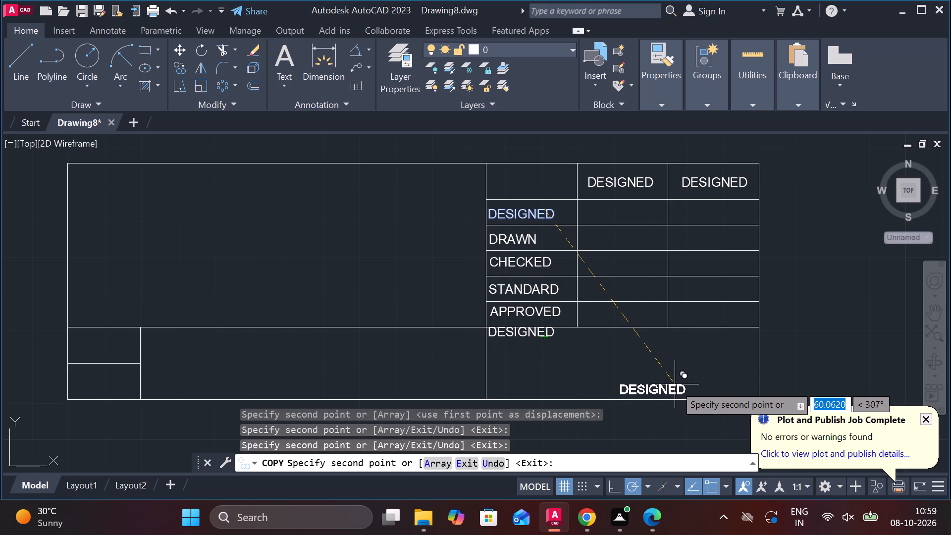
pyautogui.click(675, 384)
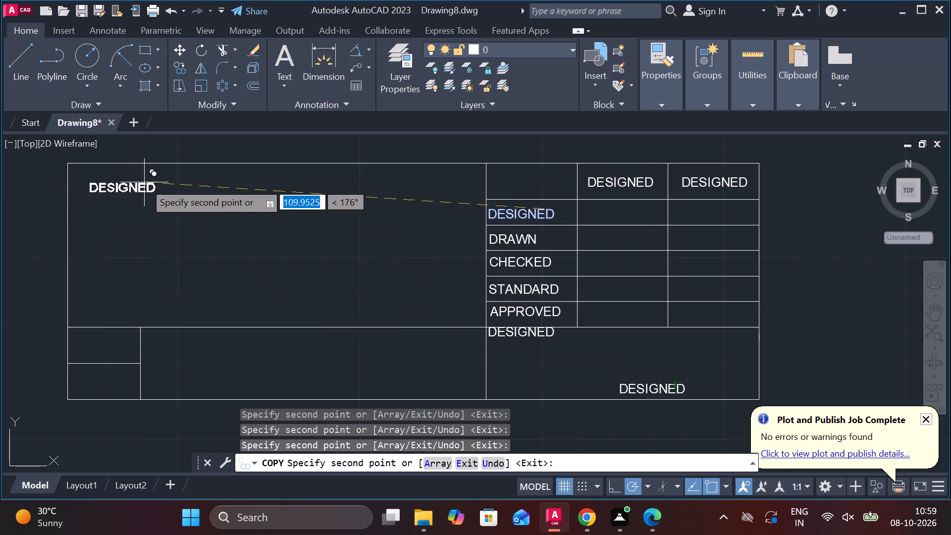
pyautogui.click(144, 182)
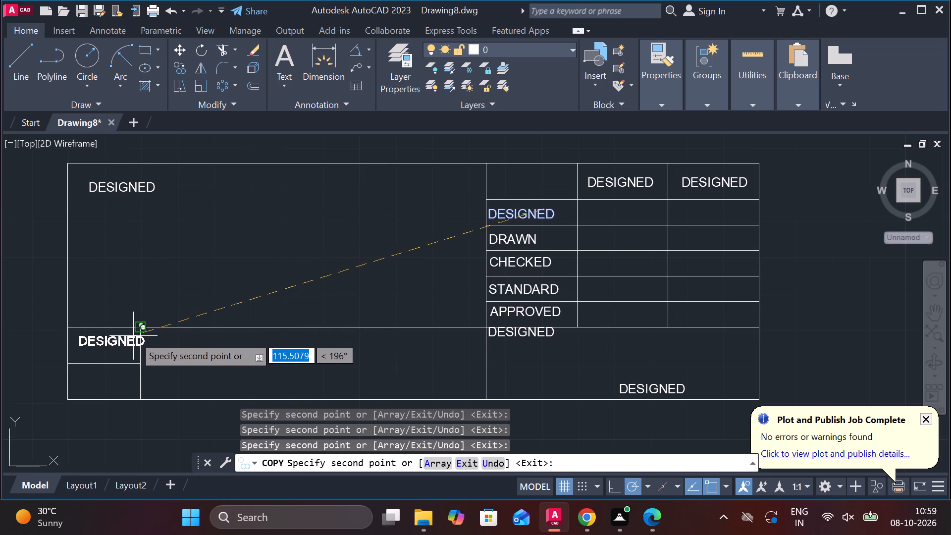
pyautogui.click(125, 337)
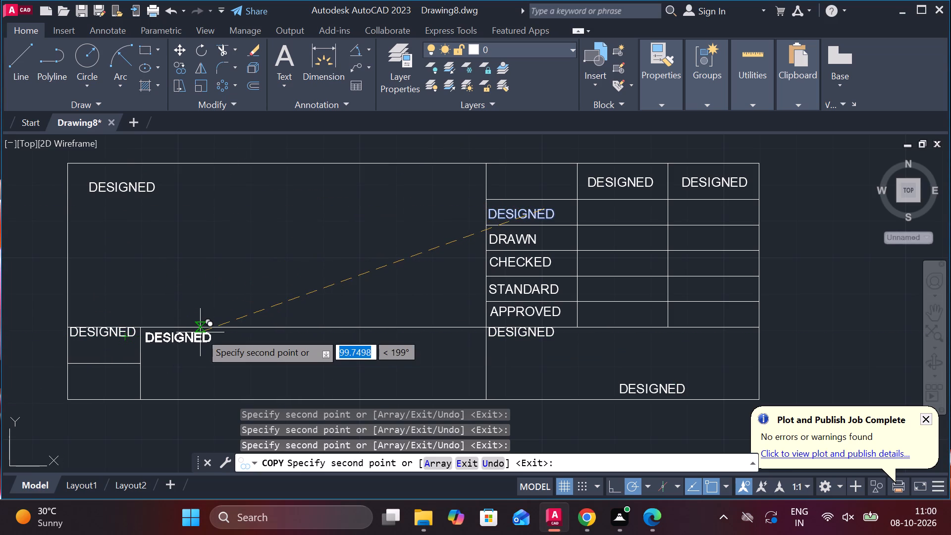
pyautogui.click(200, 332)
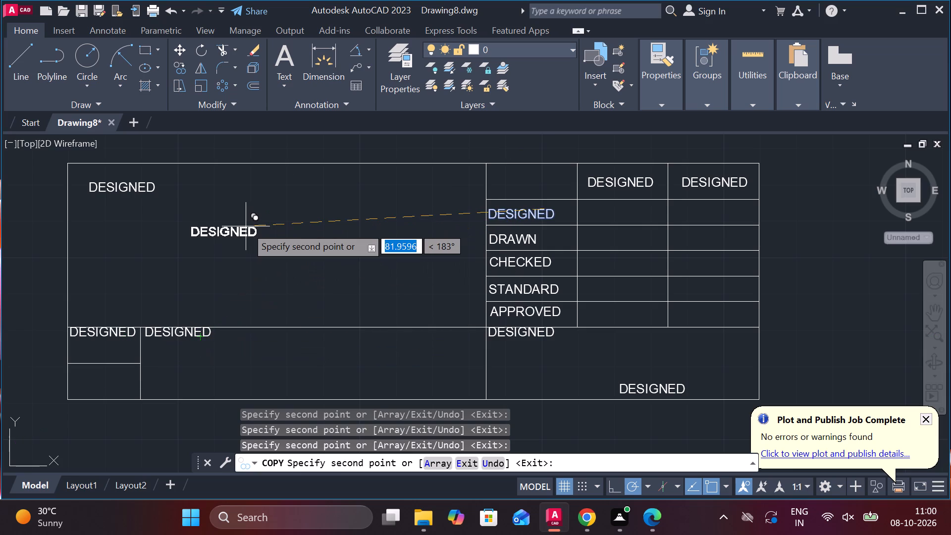
pyautogui.press('Escape')
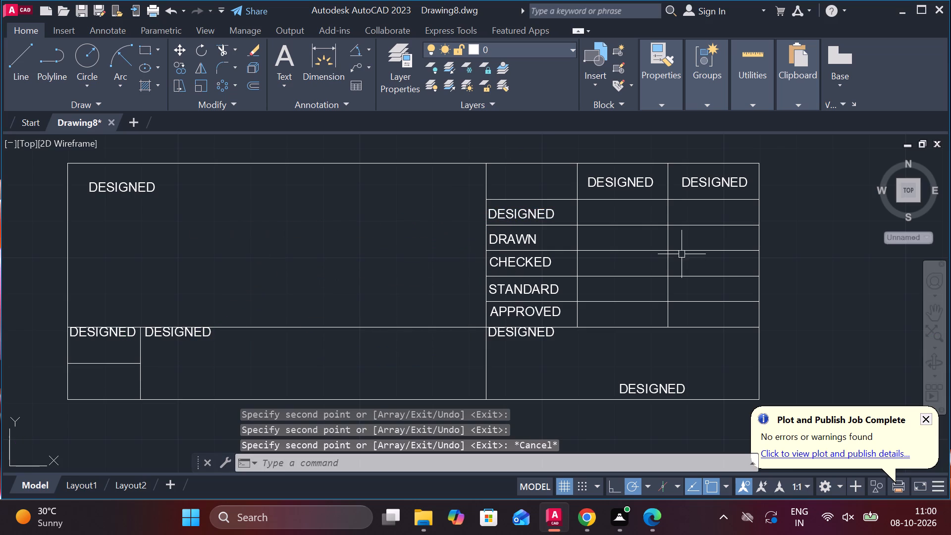
# Replace the copied DESIGNED text in the second column's header cell with NAME.
pyautogui.doubleClick(631, 185)
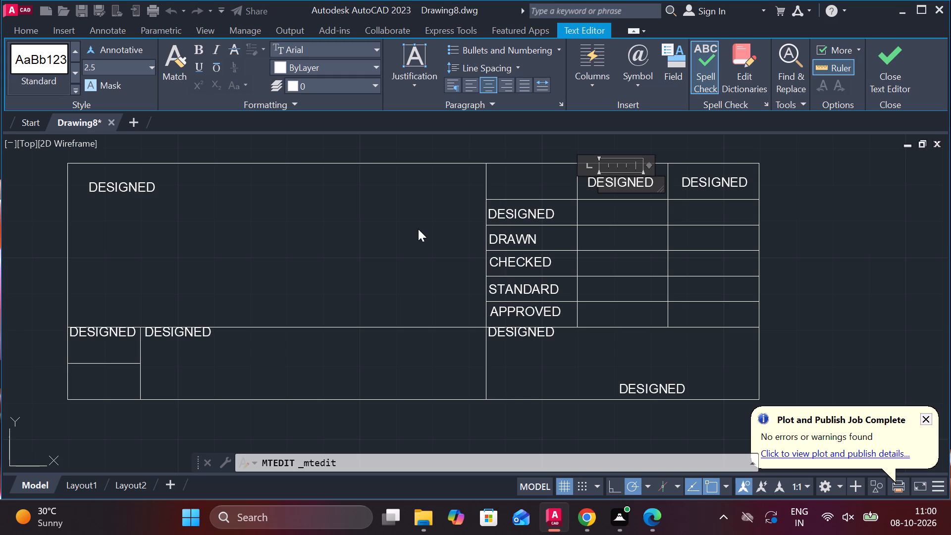
pyautogui.press('Right')
pyautogui.press('Right')
pyautogui.press('Right')
pyautogui.press('Right')
pyautogui.press('Right')
pyautogui.press('Right')
pyautogui.press('Right')
pyautogui.press('Right')
pyautogui.press('Right')
pyautogui.press('BackSpace')
pyautogui.press('BackSpace')
pyautogui.press('BackSpace')
pyautogui.press('BackSpace')
pyautogui.press('BackSpace')
pyautogui.press('BackSpace')
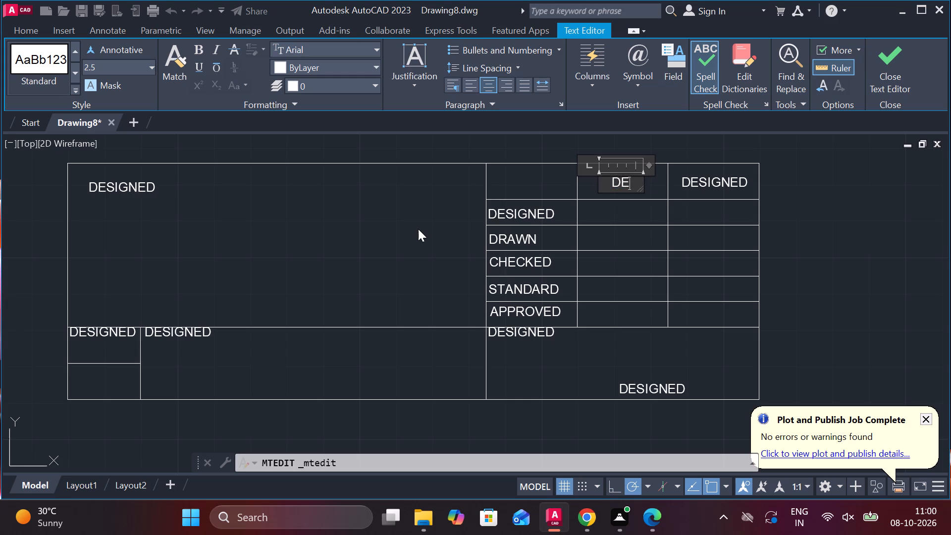
pyautogui.press('BackSpace')
pyautogui.press('BackSpace')
pyautogui.write('NA')
pyautogui.write('ME')
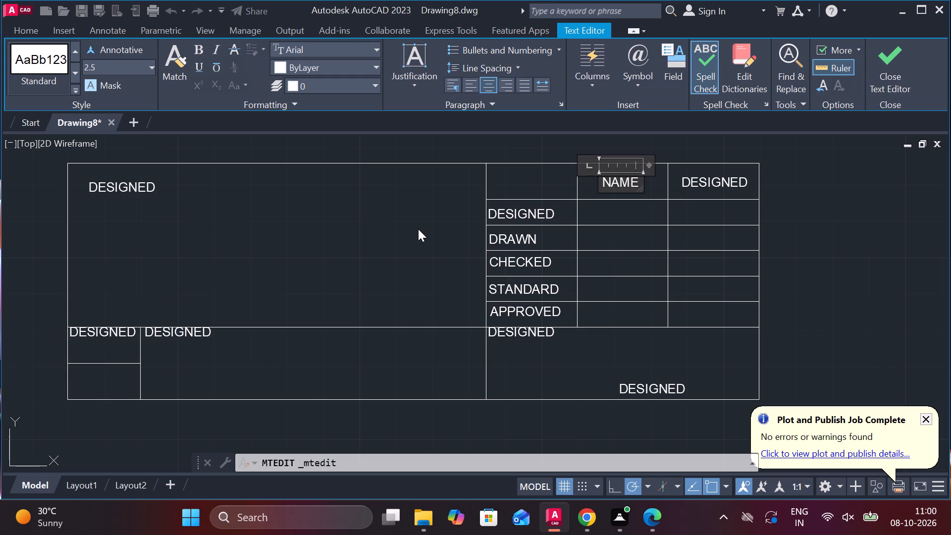
pyautogui.press('Return')
pyautogui.press('BackSpace')
pyautogui.press('BackSpace')
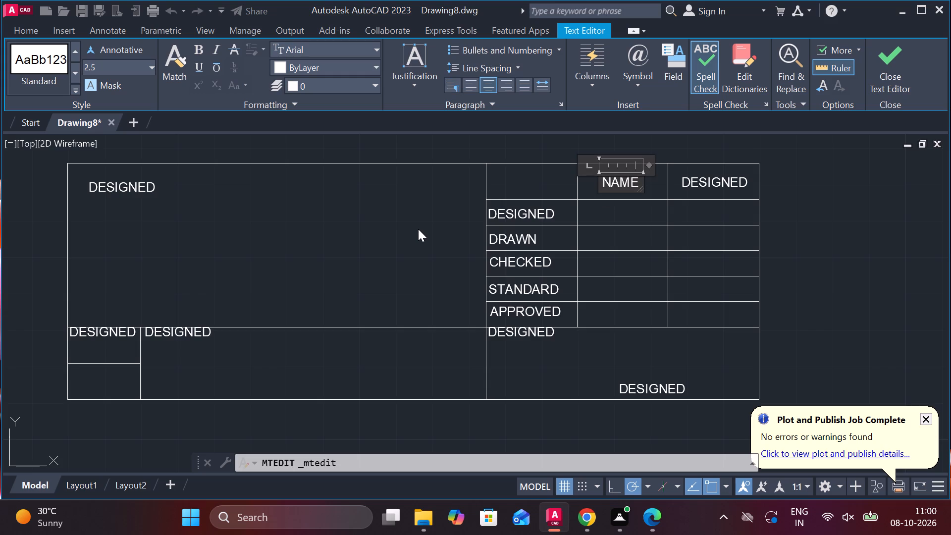
pyautogui.click(713, 177)
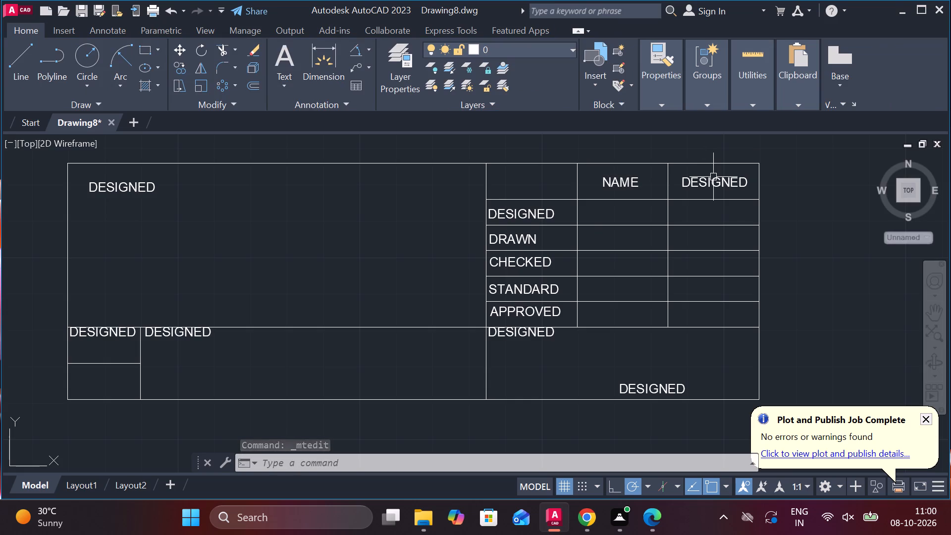
# Replace the copied DESIGNED text in the last column's header cell with DATE.
pyautogui.doubleClick(716, 177)
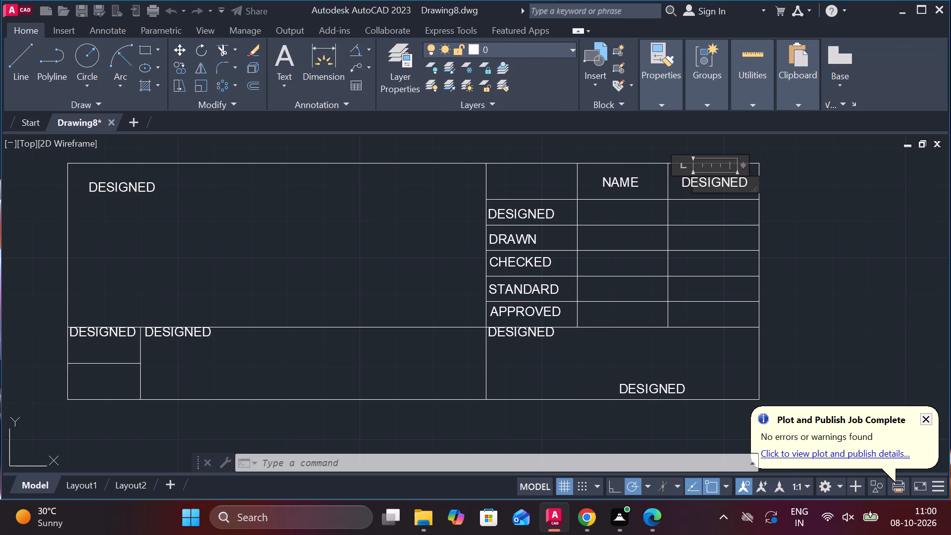
pyautogui.press('Right')
pyautogui.press('Right')
pyautogui.press('Right')
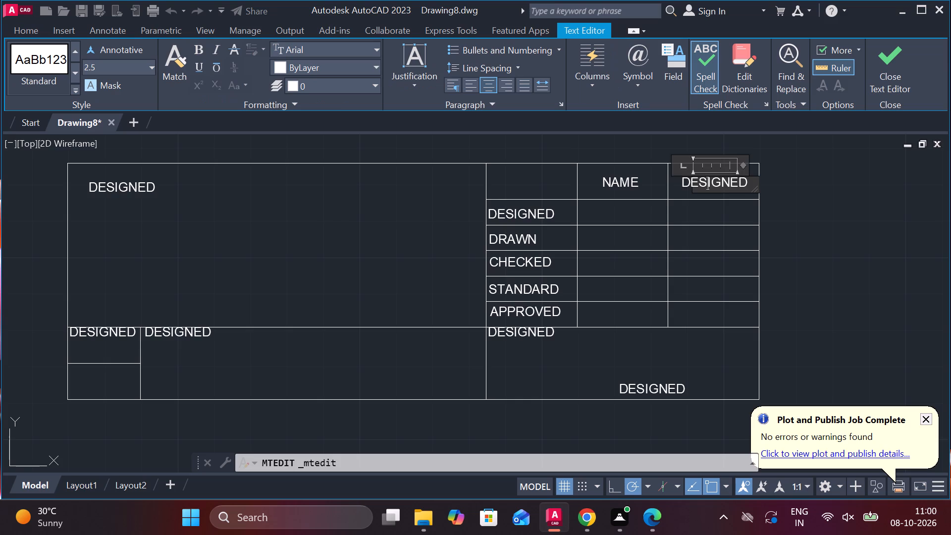
pyautogui.press('Right')
pyautogui.press('Right')
pyautogui.press('Right')
pyautogui.press('Right')
pyautogui.press('Right')
pyautogui.press('Right')
pyautogui.press('BackSpace')
pyautogui.press('BackSpace')
pyautogui.press('BackSpace')
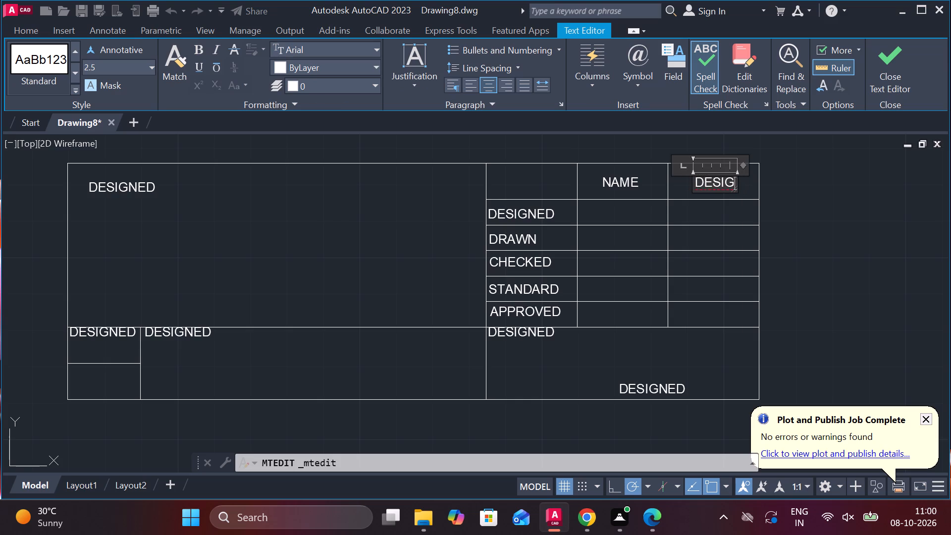
pyautogui.press('BackSpace')
pyautogui.press('BackSpace')
pyautogui.press('BackSpace')
pyautogui.press('BackSpace')
pyautogui.press('BackSpace')
pyautogui.write('DA')
pyautogui.write('TE')
pyautogui.press('Return')
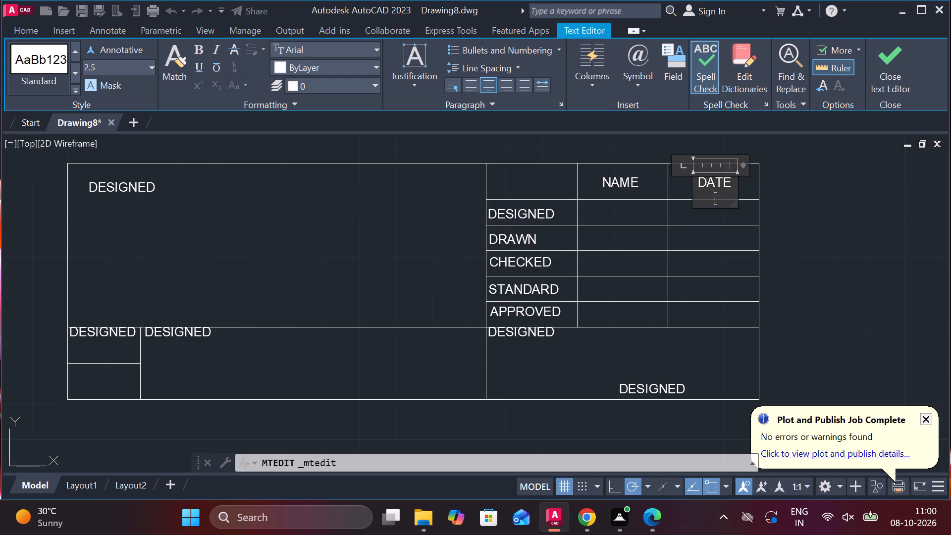
pyautogui.press('BackSpace')
pyautogui.press('BackSpace')
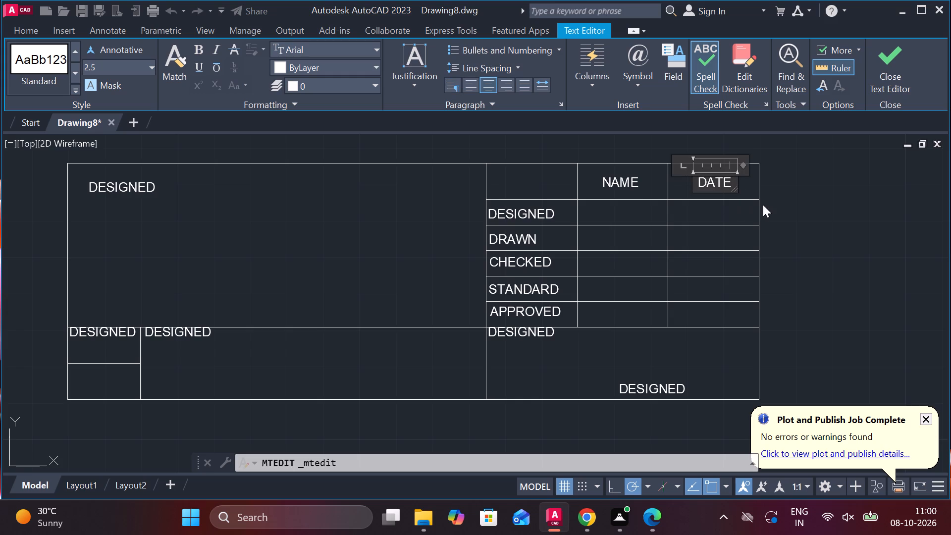
pyautogui.click(523, 332)
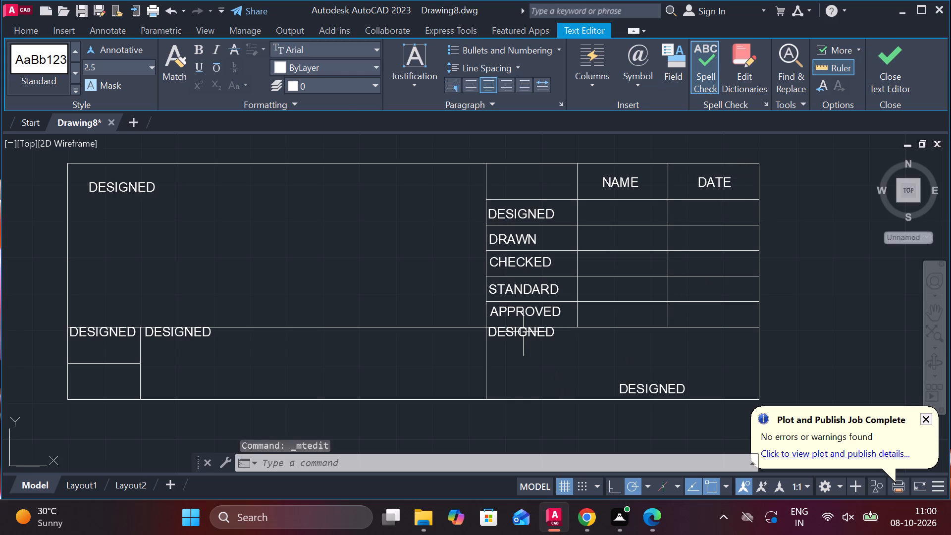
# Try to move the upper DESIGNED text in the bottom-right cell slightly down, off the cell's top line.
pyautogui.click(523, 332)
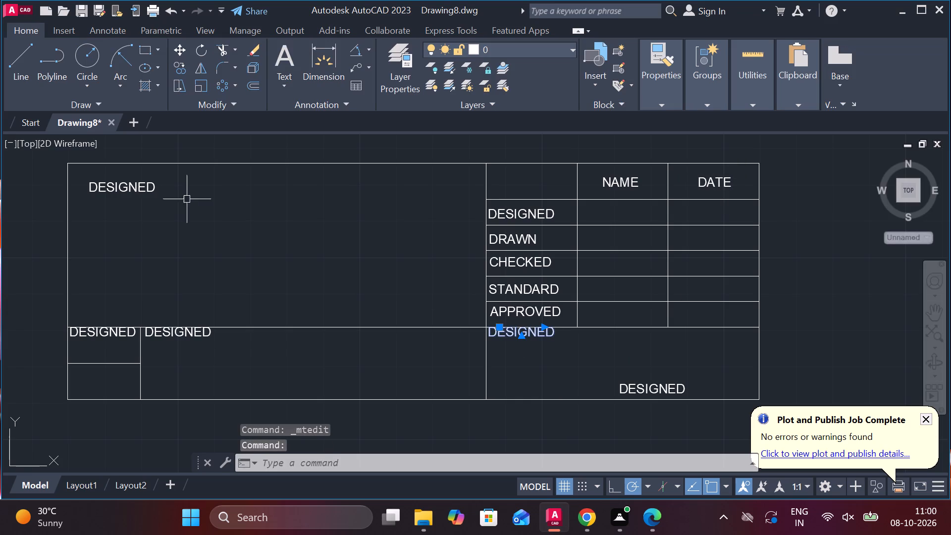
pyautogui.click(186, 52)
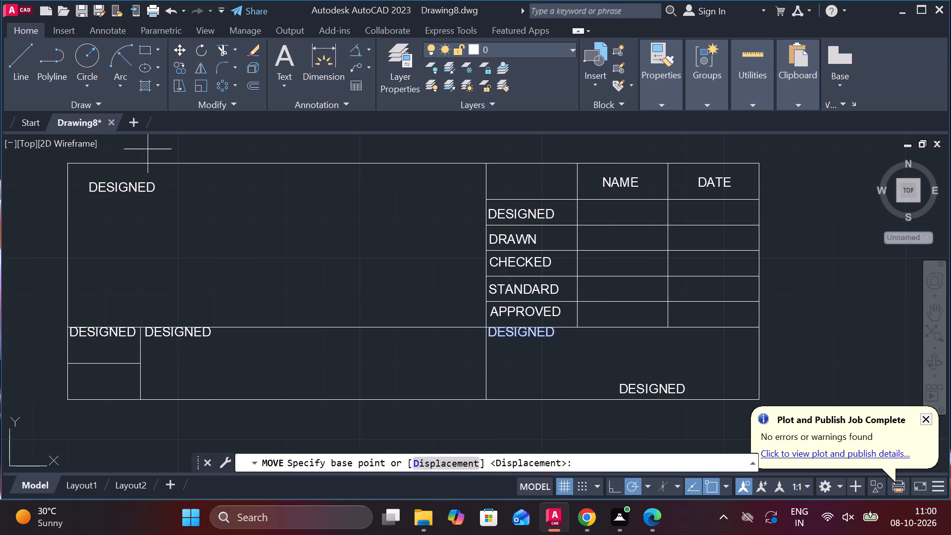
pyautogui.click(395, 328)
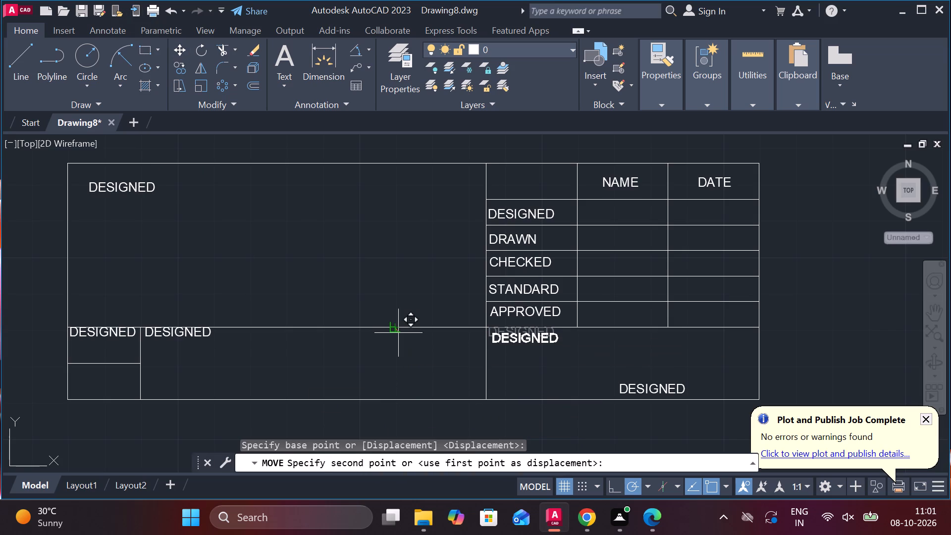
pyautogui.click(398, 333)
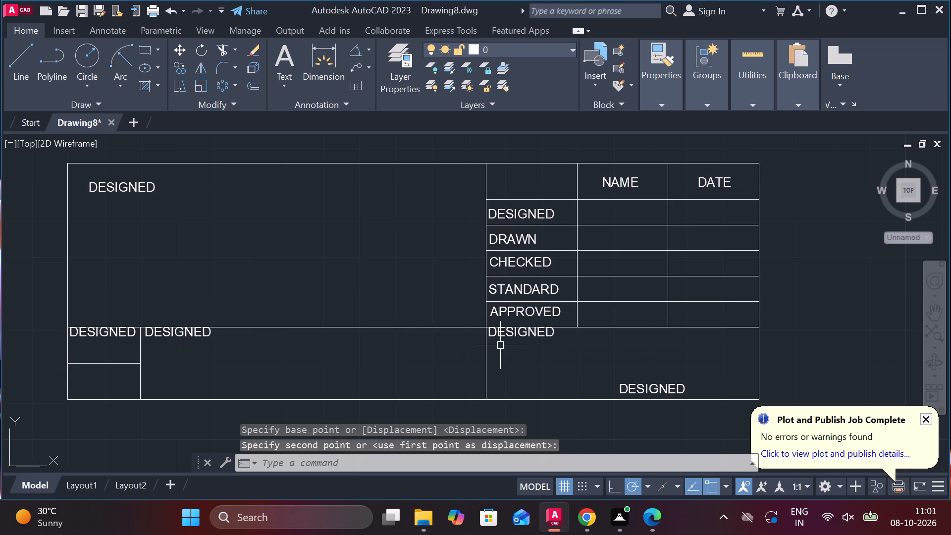
# Move the upper DESIGNED text in the bottom-right cell slightly down and right, clear of the cell's top and left lines.
pyautogui.click(505, 332)
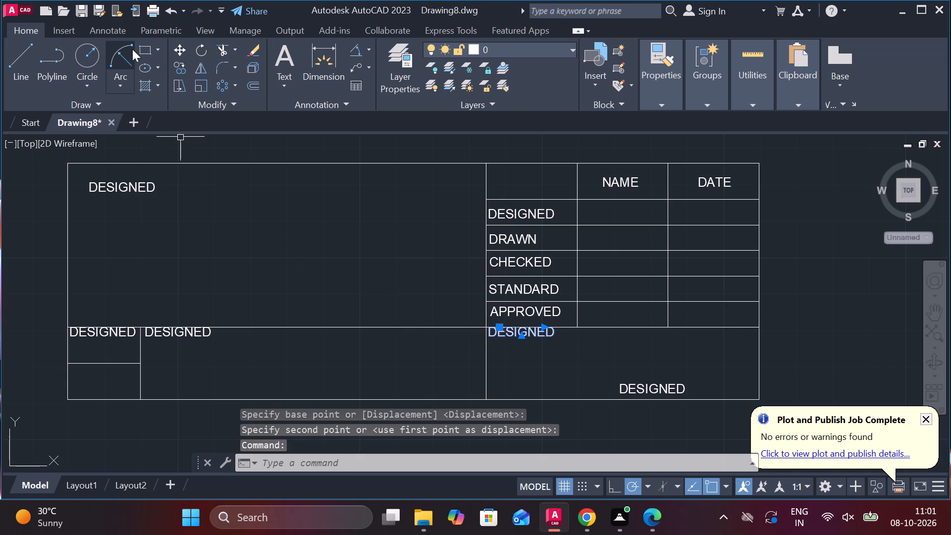
pyautogui.click(177, 49)
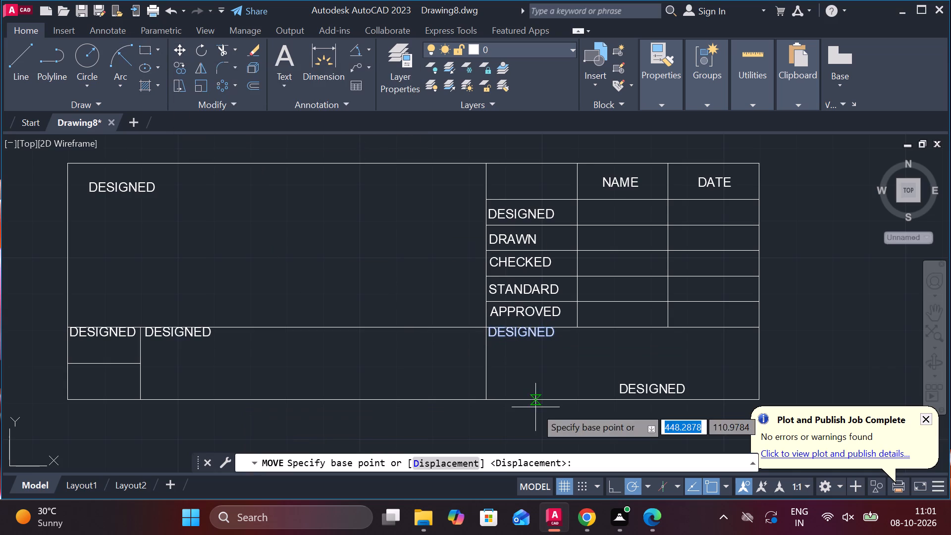
pyautogui.click(453, 340)
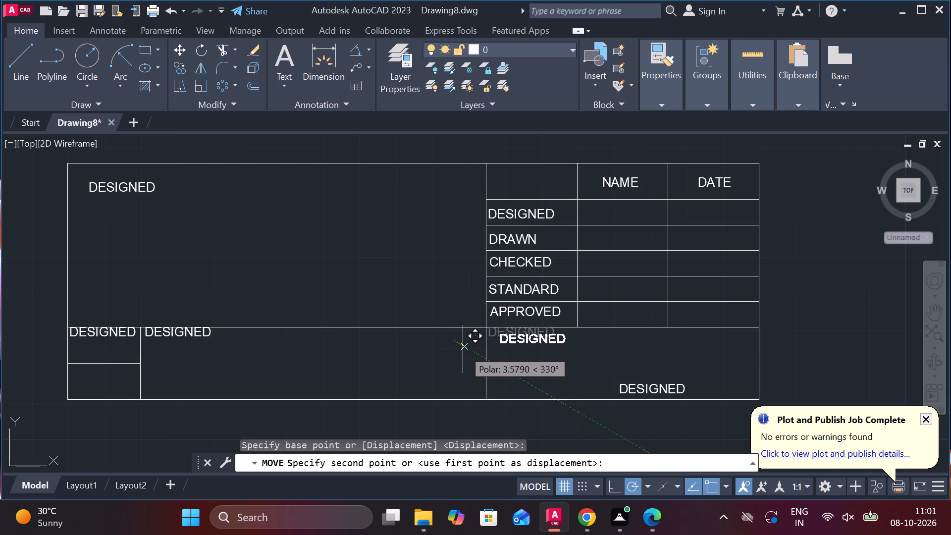
pyautogui.click(456, 351)
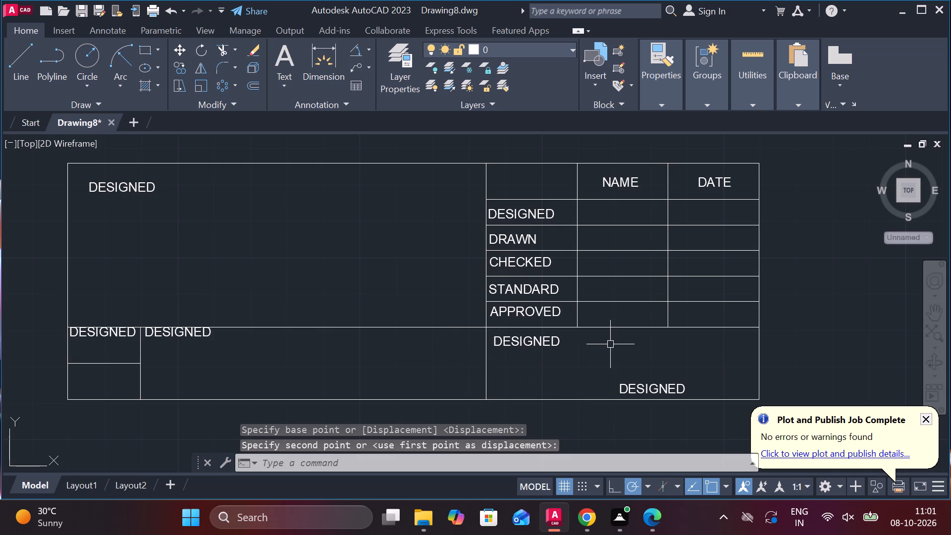
# Replace the upper DESIGNED text in the bottom-right cell with DRAWING NO:.
pyautogui.click(536, 342)
pyautogui.doubleClick(536, 342)
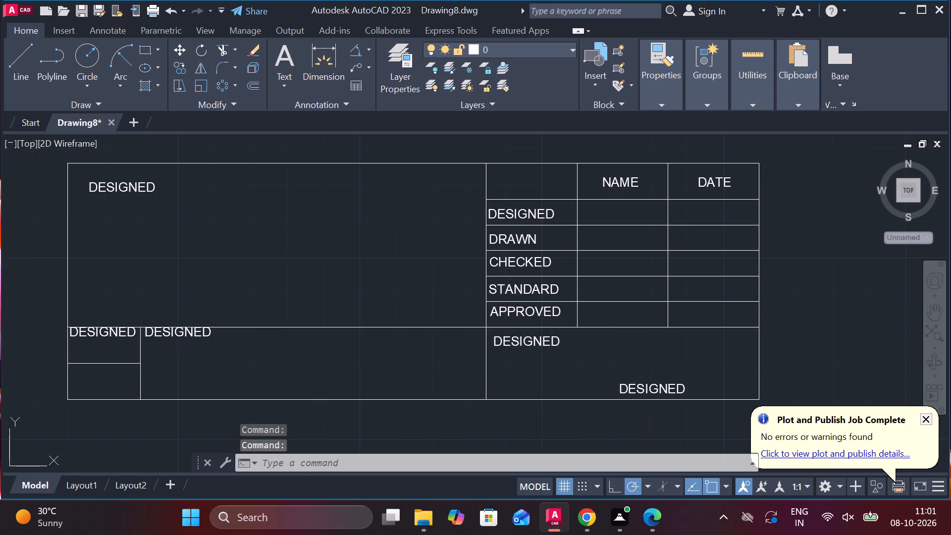
pyautogui.press('Right')
pyautogui.press('Right')
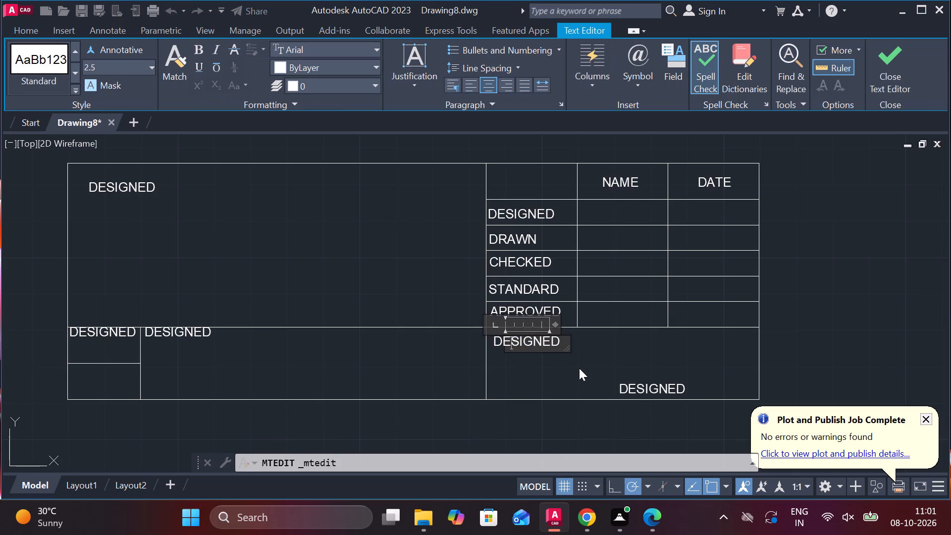
pyautogui.press('Right')
pyautogui.press('Right')
pyautogui.press('Right')
pyautogui.press('Right')
pyautogui.press('Right')
pyautogui.press('Right')
pyautogui.press('BackSpace')
pyautogui.press('BackSpace')
pyautogui.press('BackSpace')
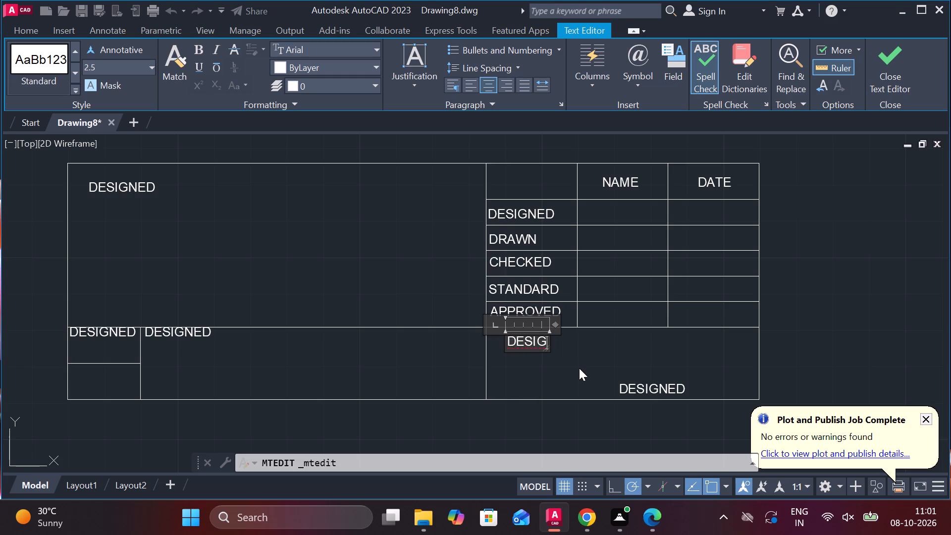
pyautogui.press('BackSpace')
pyautogui.press('BackSpace')
pyautogui.press('BackSpace')
pyautogui.press('BackSpace')
pyautogui.press('BackSpace')
pyautogui.write('DRAWING')
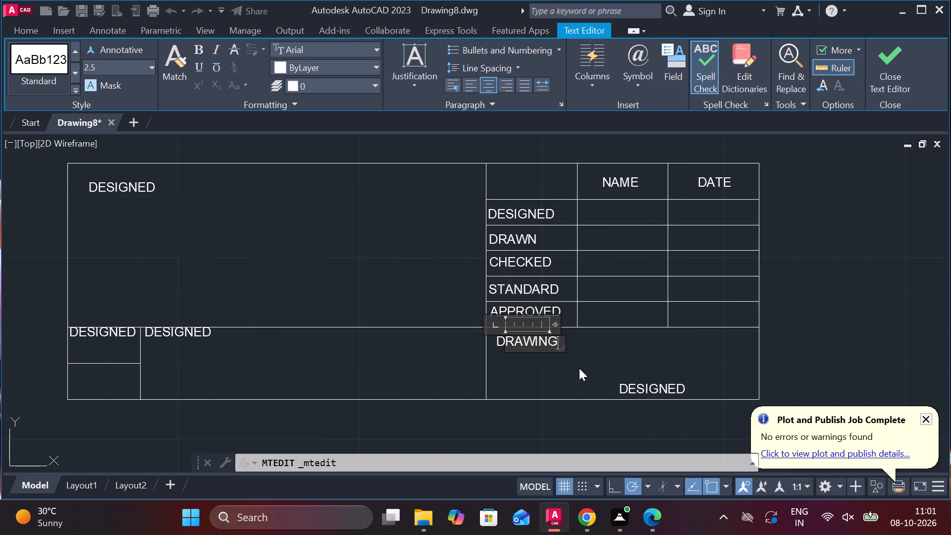
pyautogui.press('space')
pyautogui.write('NO')
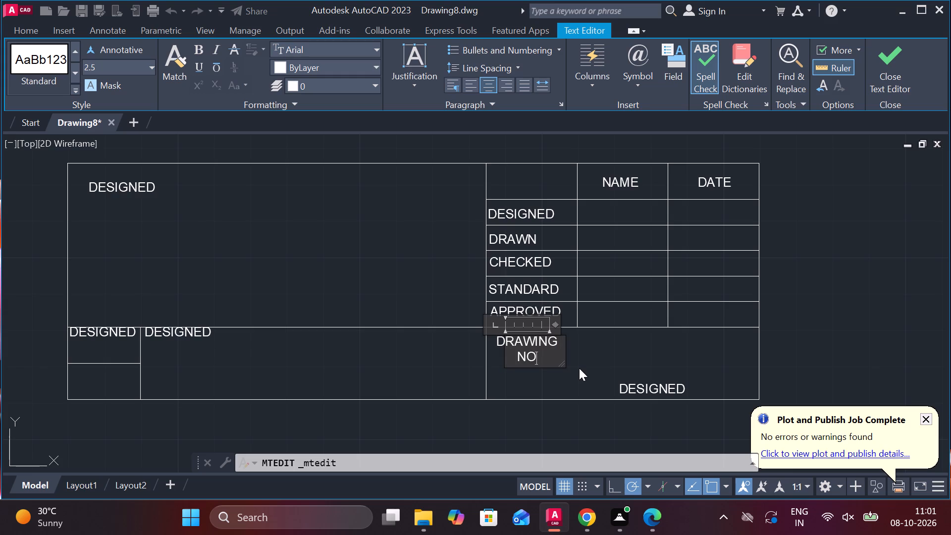
pyautogui.hotkey('shift', ':')
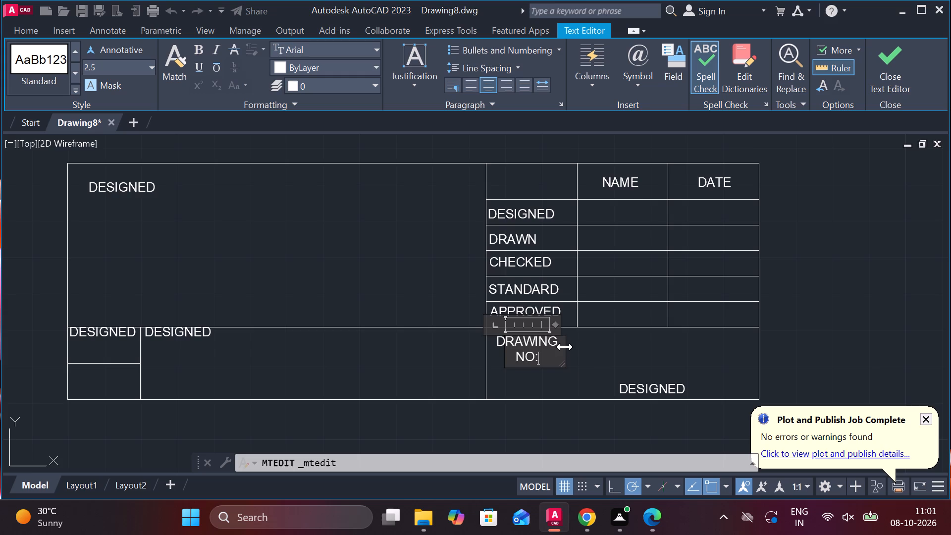
# Widen the text frame just enough for DRAWING NO: to fit on a single line.
pyautogui.moveTo(565, 347); pyautogui.dragTo(598, 347)
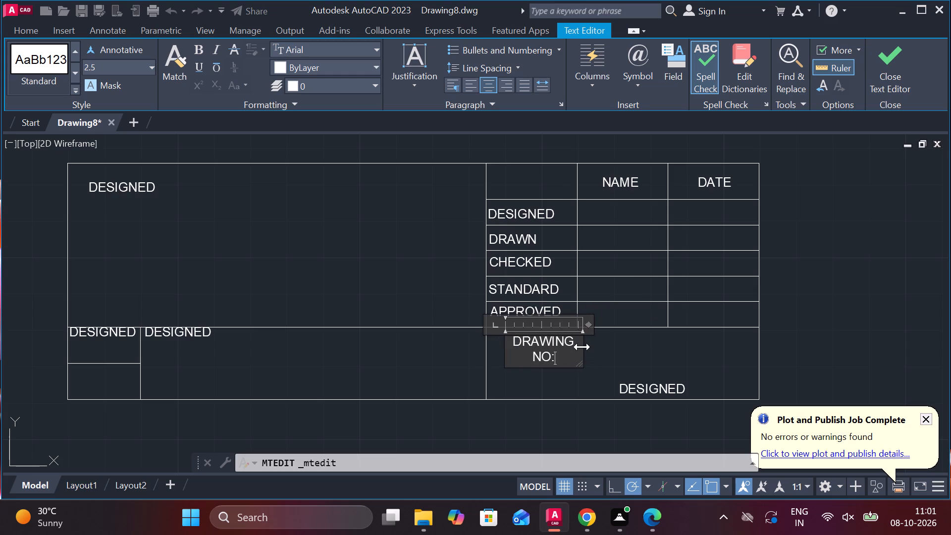
pyautogui.moveTo(582, 347); pyautogui.dragTo(636, 358)
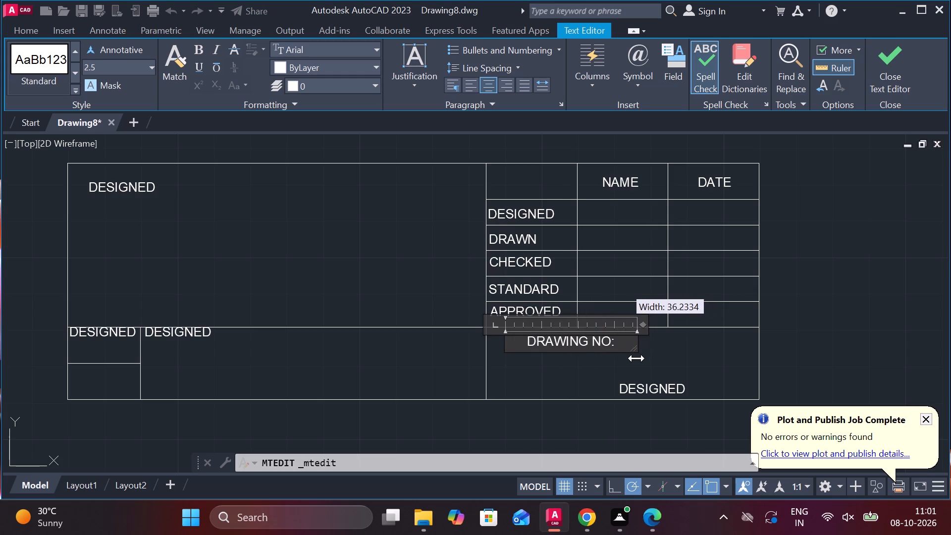
pyautogui.moveTo(636, 358); pyautogui.dragTo(594, 358)
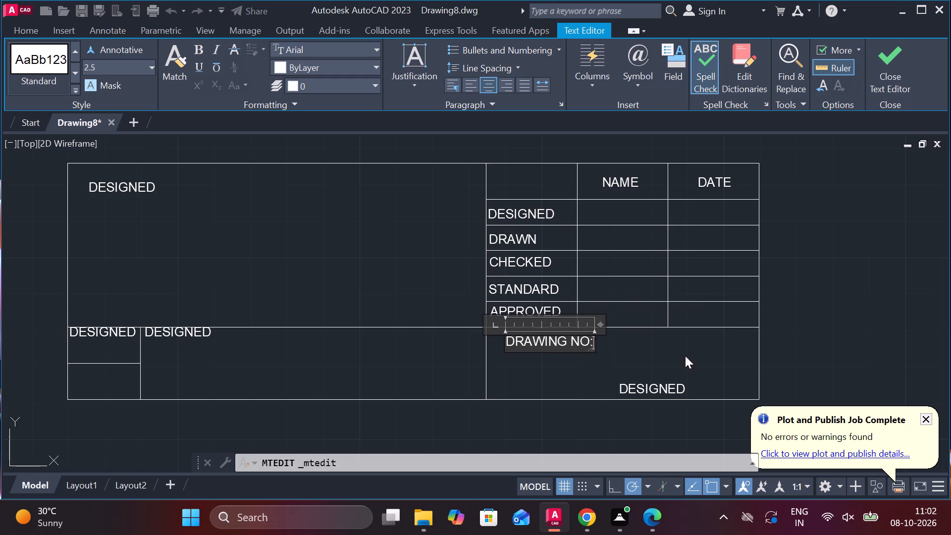
pyautogui.click(669, 384)
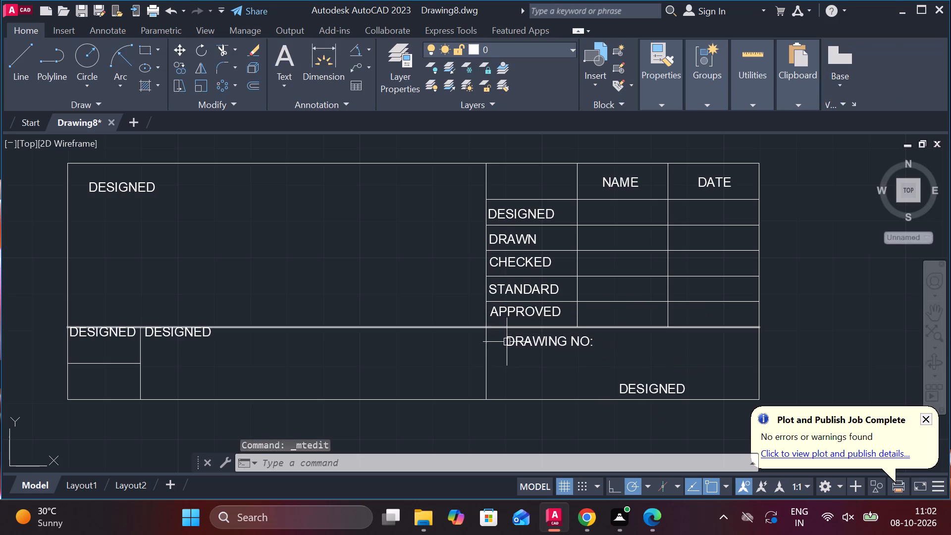
# Move the DRAWING NO: text horizontally about 3.3 units toward the bottom-right cell's left line.
pyautogui.click(512, 337)
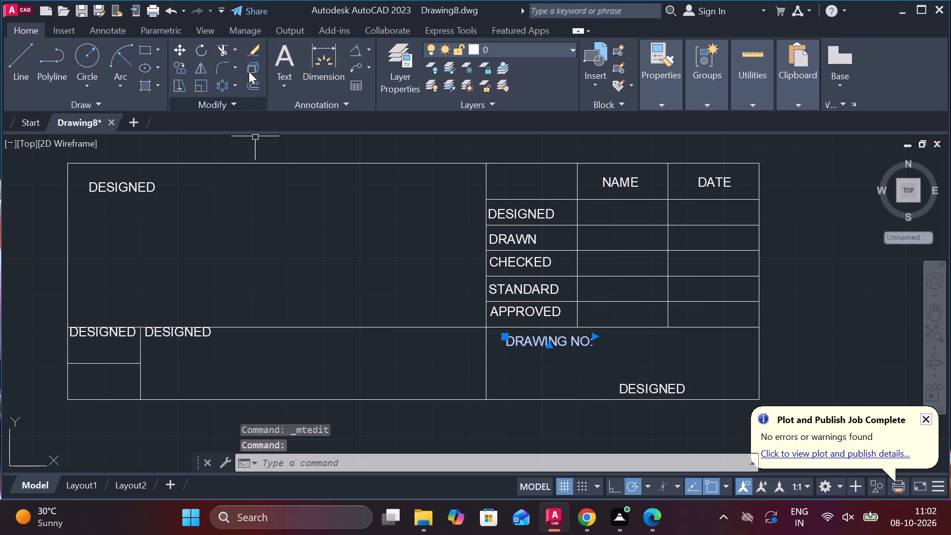
pyautogui.click(185, 45)
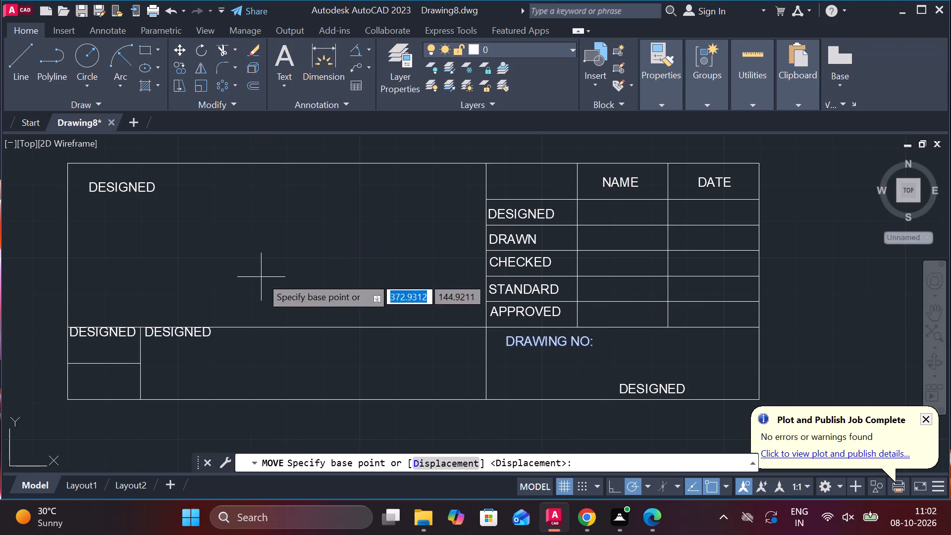
pyautogui.click(381, 339)
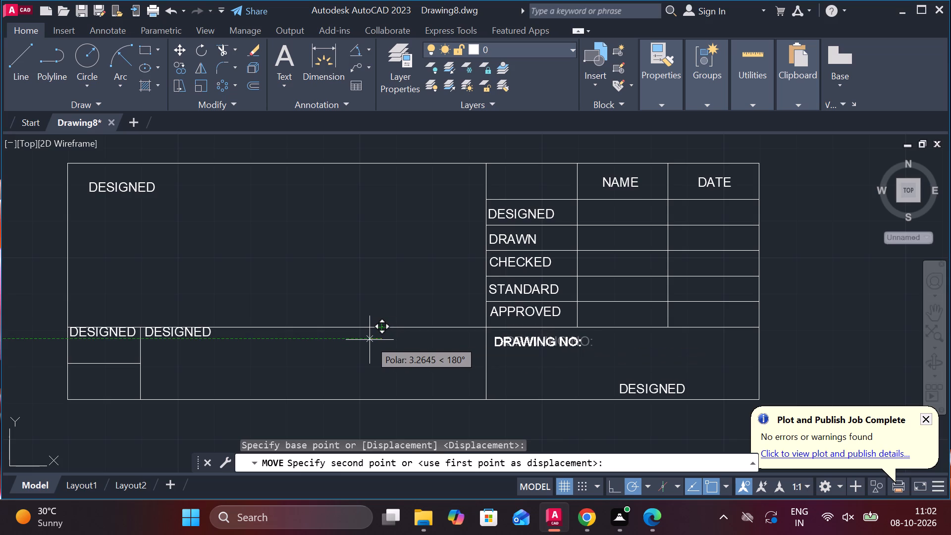
pyautogui.click(370, 340)
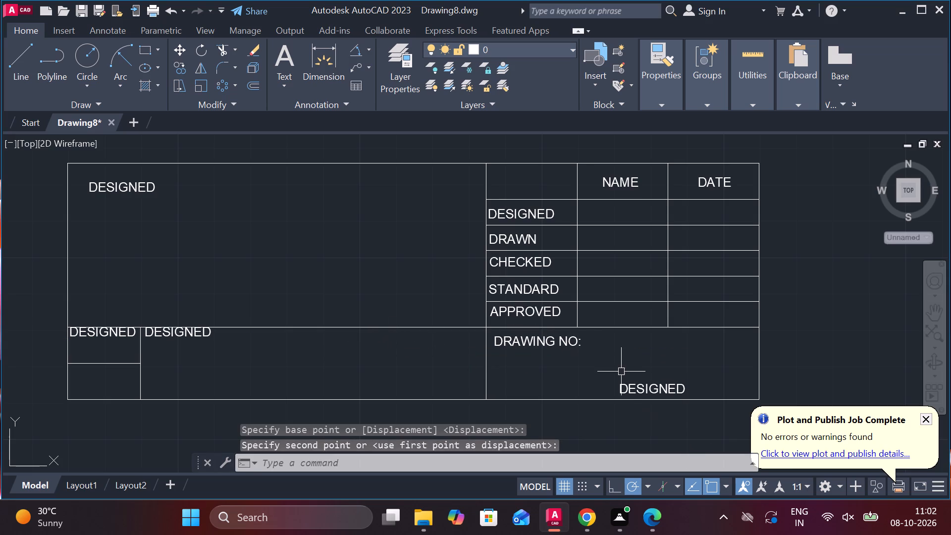
# Replace the lower DESIGNED text in the bottom-right cell with SHEET NO:1 of 1.
pyautogui.click(645, 390)
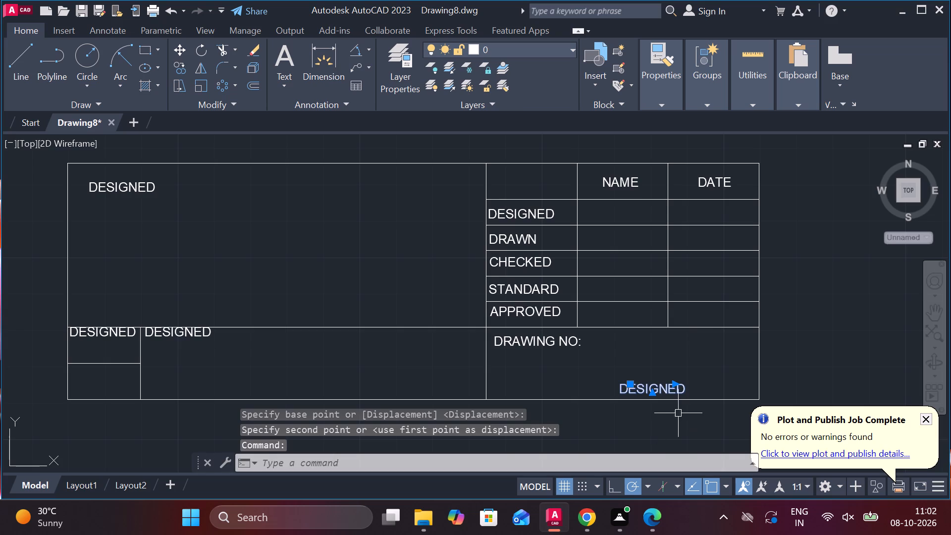
pyautogui.doubleClick(667, 387)
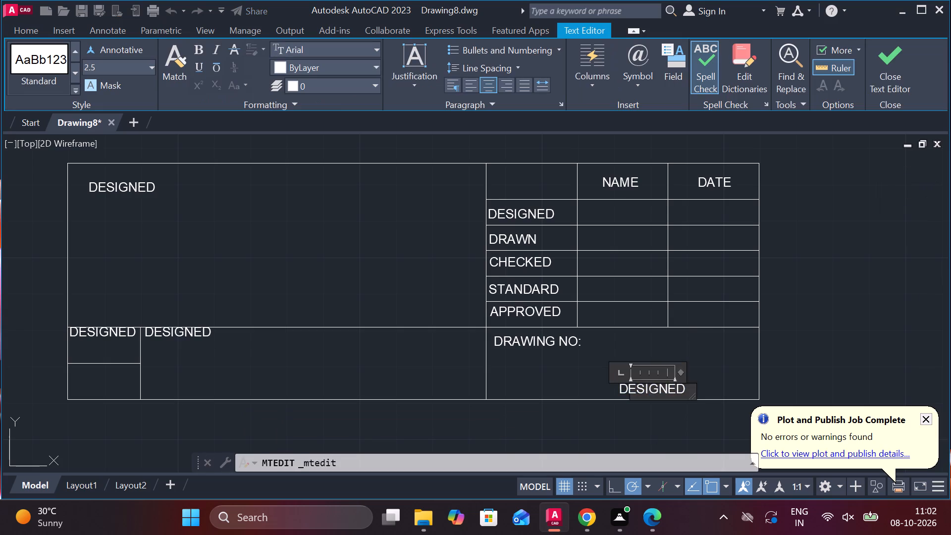
pyautogui.press('Right')
pyautogui.press('Right')
pyautogui.press('Right')
pyautogui.press('Right')
pyautogui.press('Right')
pyautogui.press('Right')
pyautogui.press('Right')
pyautogui.press('Right')
pyautogui.press('BackSpace')
pyautogui.press('BackSpace')
pyautogui.press('BackSpace')
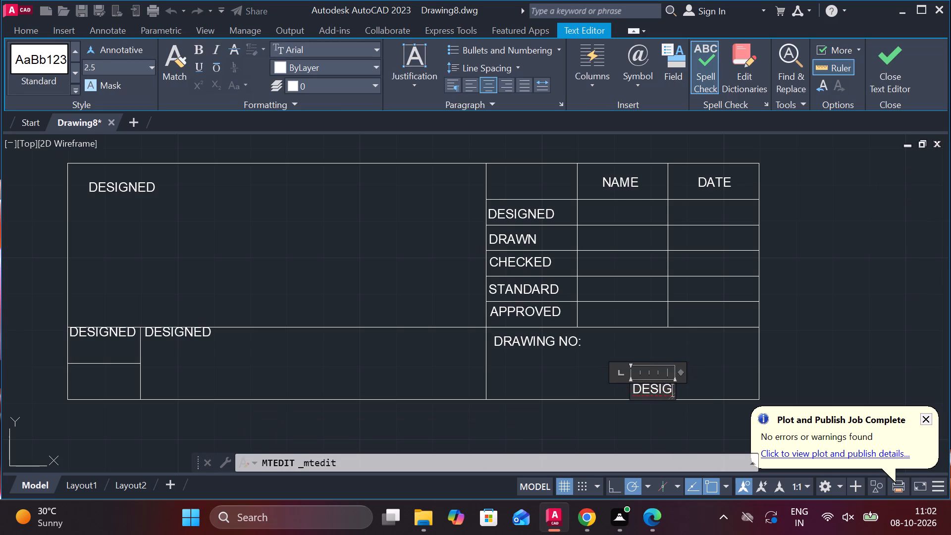
pyautogui.press('BackSpace')
pyautogui.press('BackSpace')
pyautogui.press('BackSpace')
pyautogui.press('BackSpace')
pyautogui.press('BackSpace')
pyautogui.press('s')
pyautogui.write('HEET')
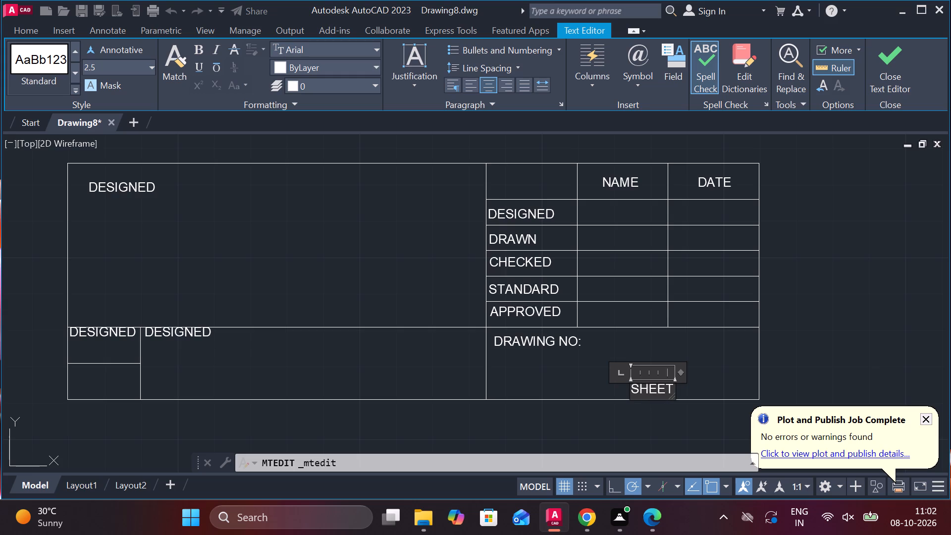
pyautogui.press('space')
pyautogui.write('NO')
pyautogui.hotkey('shift', ':')
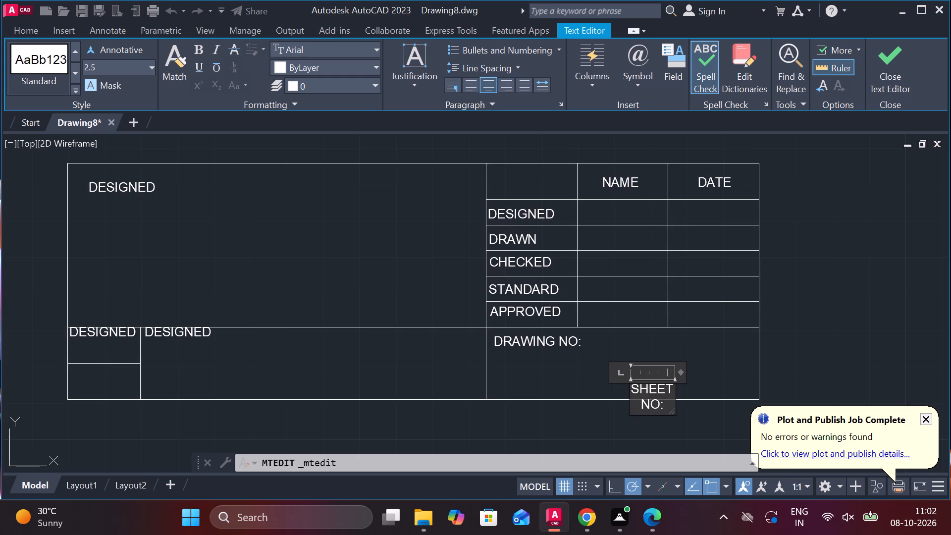
pyautogui.write('1')
pyautogui.press('space')
pyautogui.press('o')
pyautogui.write('f')
pyautogui.press('space')
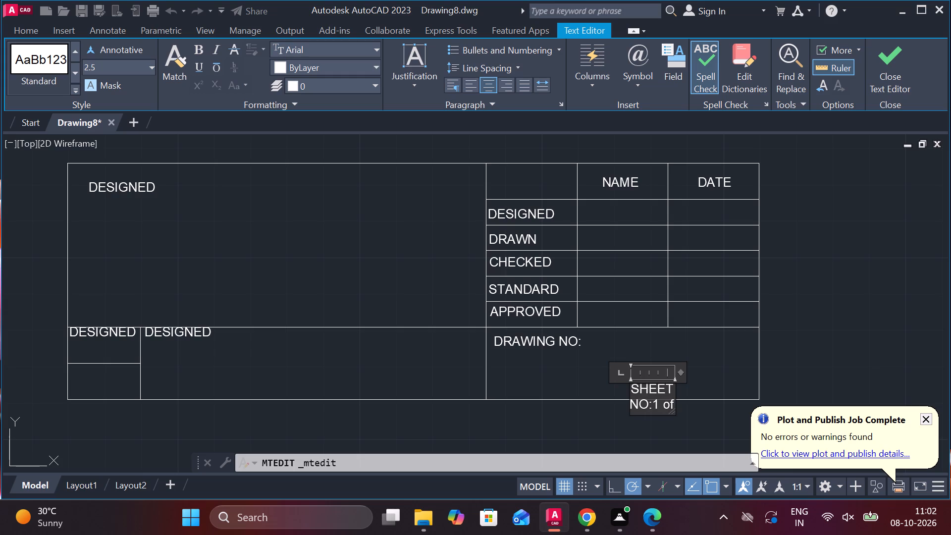
pyautogui.press('1')
# Widen the sheet number's text frame so SHEET NO:1 of 1 fits on a single line inside the cell.
pyautogui.moveTo(673, 406); pyautogui.dragTo(743, 383)
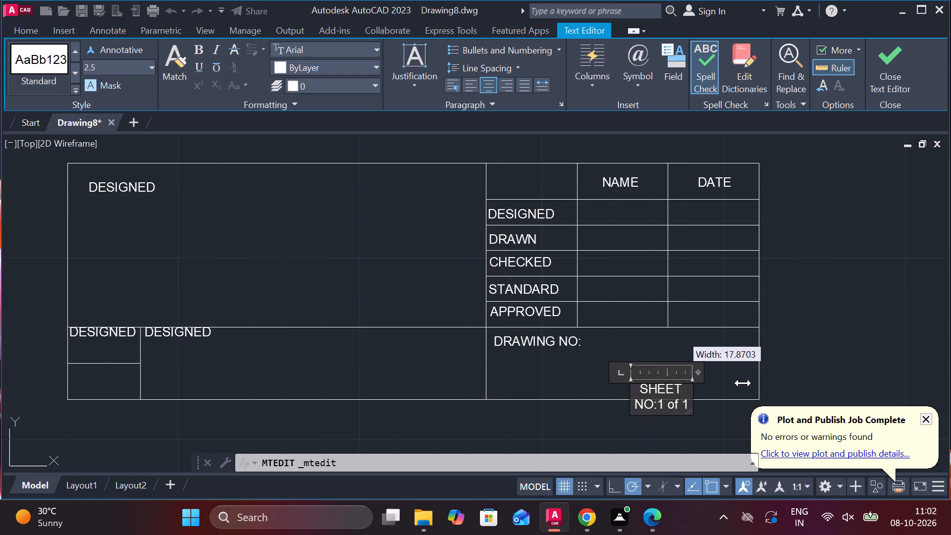
pyautogui.moveTo(743, 383); pyautogui.dragTo(753, 372)
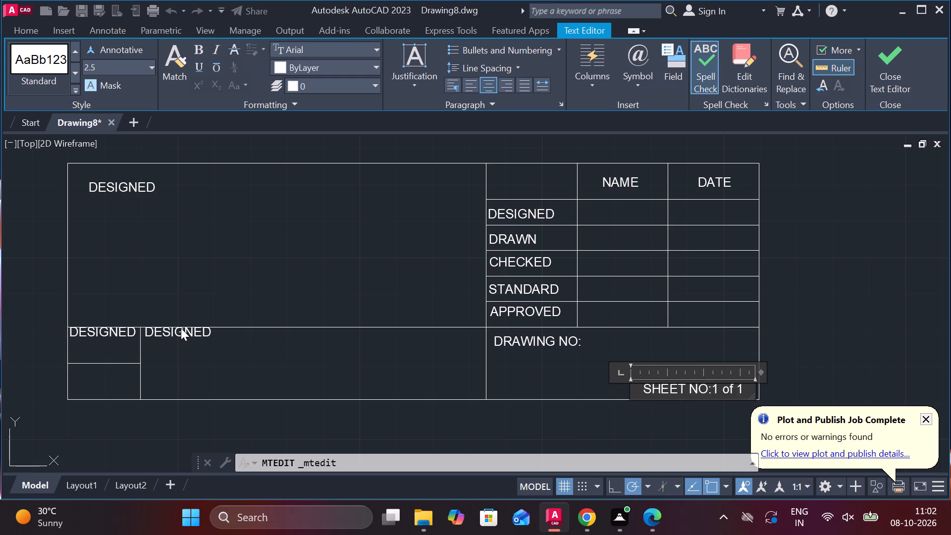
pyautogui.click(181, 328)
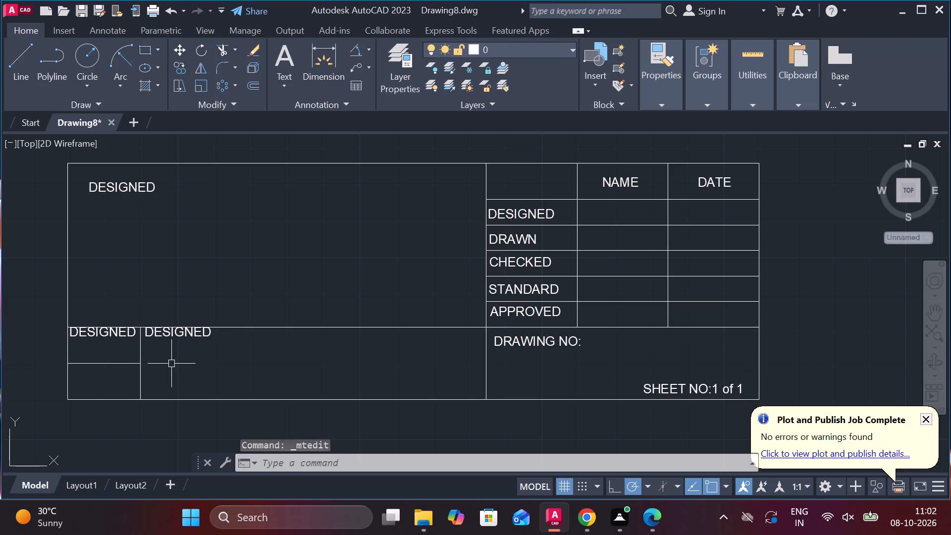
# Replace the DESIGNED text at the top of the wide bottom-middle cell with TITLE.
pyautogui.click(196, 333)
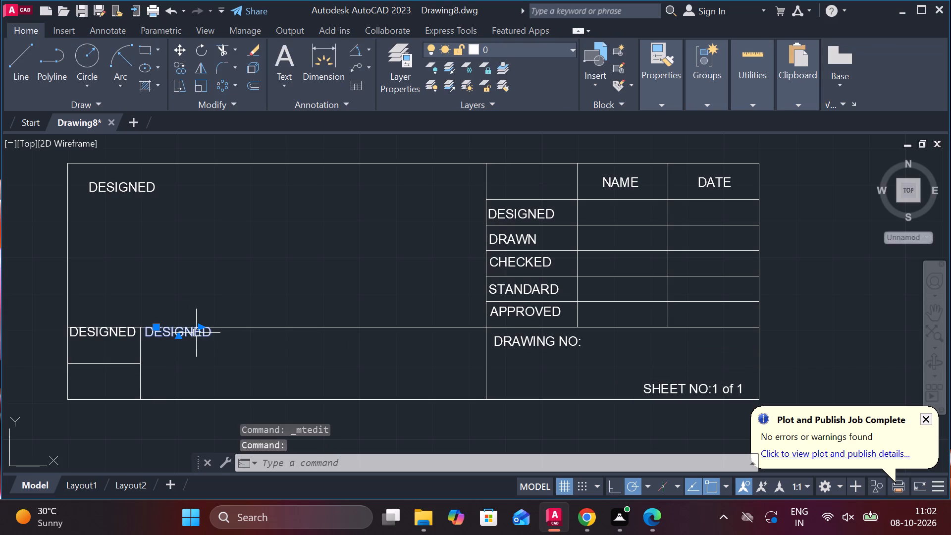
pyautogui.doubleClick(196, 333)
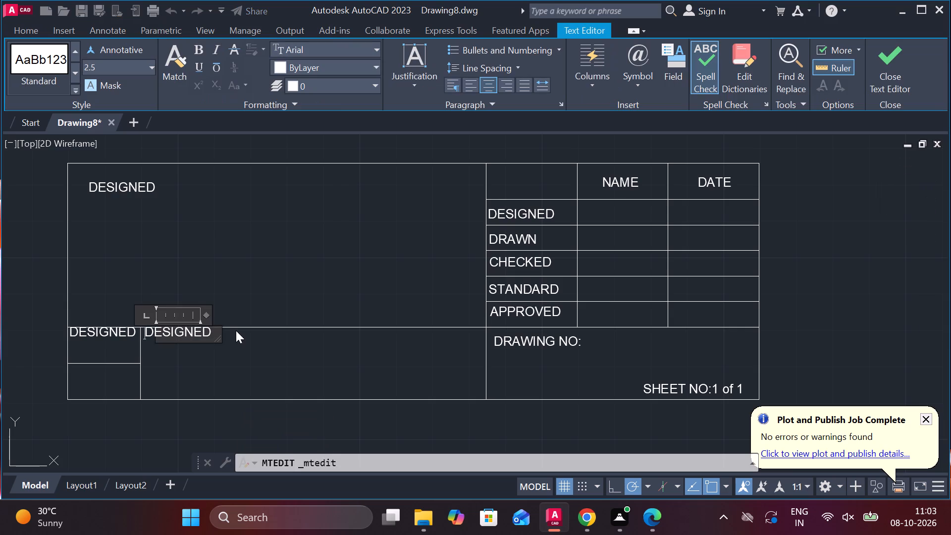
pyautogui.press('Right')
pyautogui.press('Right')
pyautogui.press('Right')
pyautogui.press('Right')
pyautogui.press('Right')
pyautogui.press('Right')
pyautogui.press('Right')
pyautogui.press('Right')
pyautogui.press('Right')
pyautogui.press('BackSpace')
pyautogui.press('BackSpace')
pyautogui.press('BackSpace')
pyautogui.press('BackSpace')
pyautogui.press('BackSpace')
pyautogui.press('BackSpace')
pyautogui.press('BackSpace')
pyautogui.press('BackSpace')
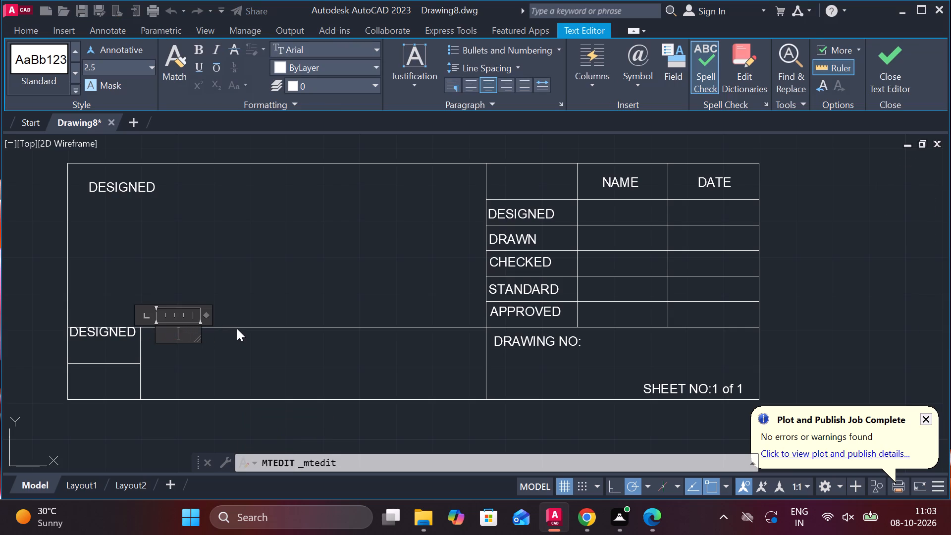
pyautogui.press('t')
pyautogui.write('it')
pyautogui.write('le')
pyautogui.press('BackSpace')
pyautogui.press('BackSpace')
pyautogui.press('BackSpace')
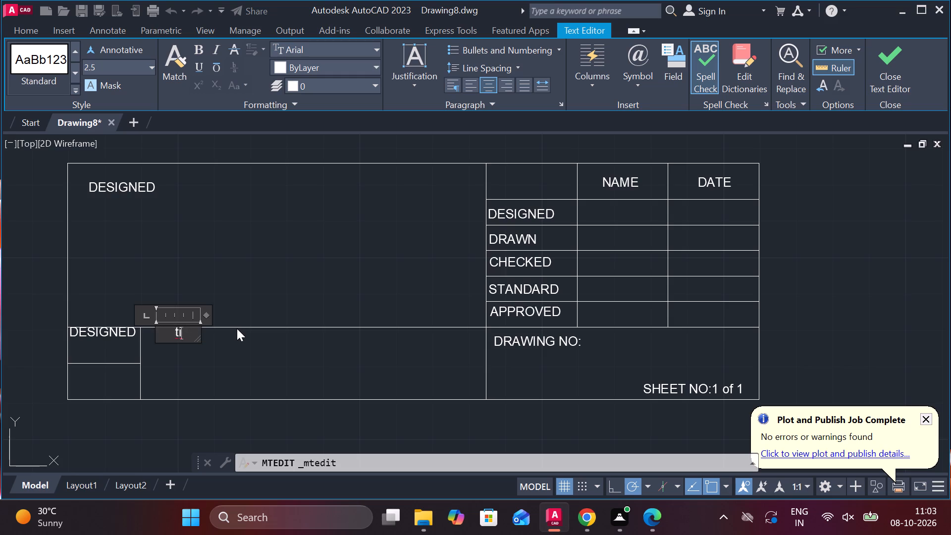
pyautogui.press('BackSpace')
pyautogui.press('BackSpace')
pyautogui.write('TITLE')
pyautogui.click(97, 334)
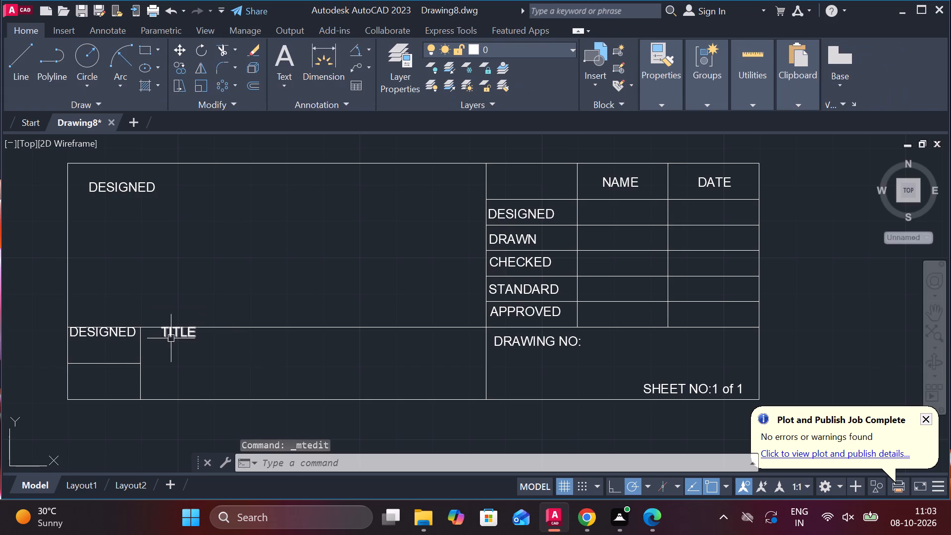
# Move the TITLE text slightly down and left, clear of the bottom-middle cell's top line.
pyautogui.click(179, 335)
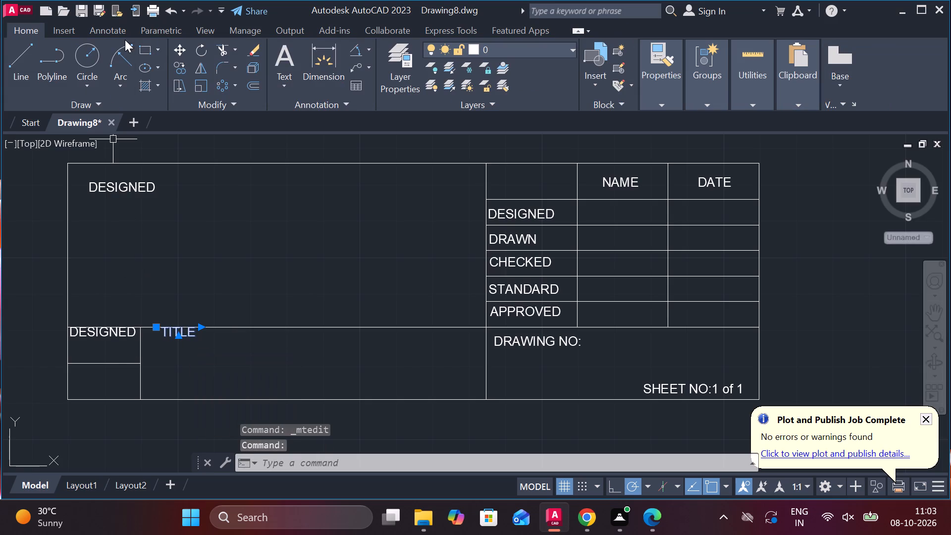
pyautogui.click(187, 51)
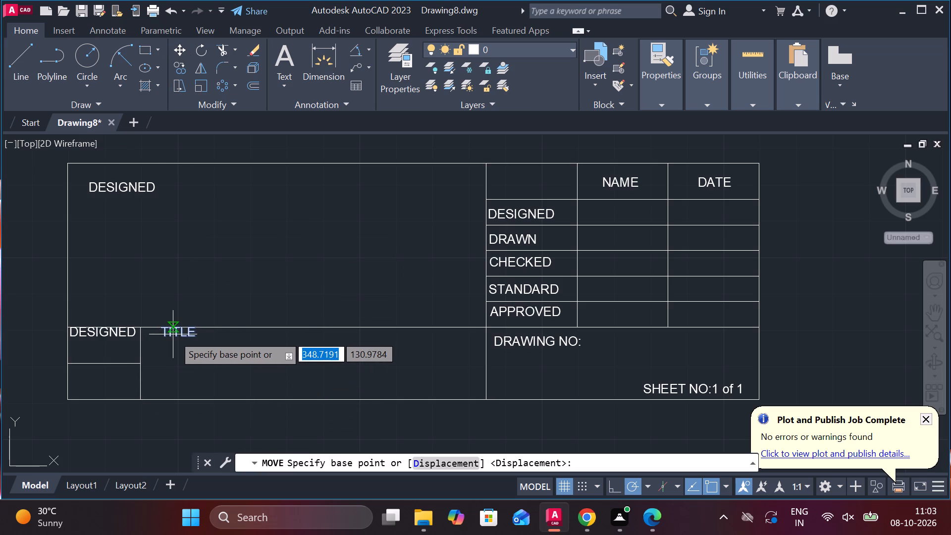
pyautogui.click(173, 334)
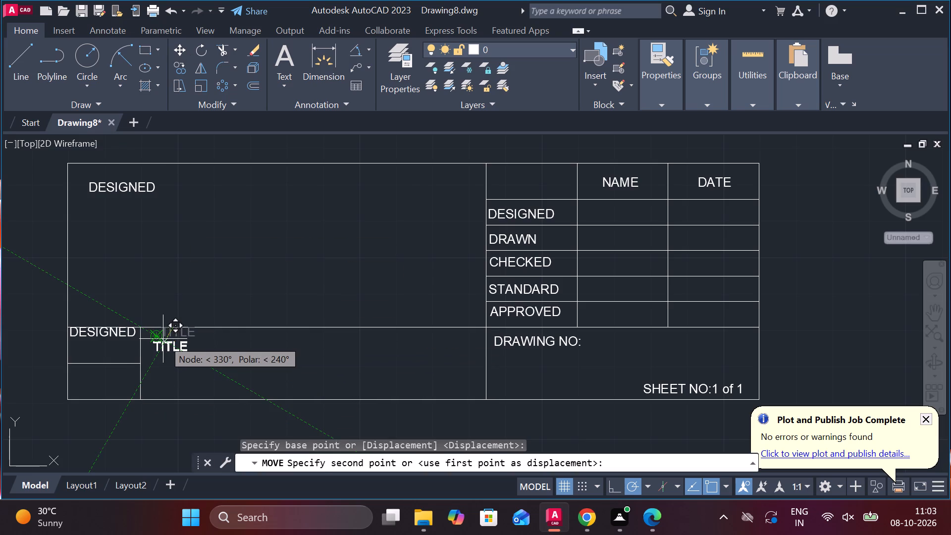
pyautogui.click(163, 339)
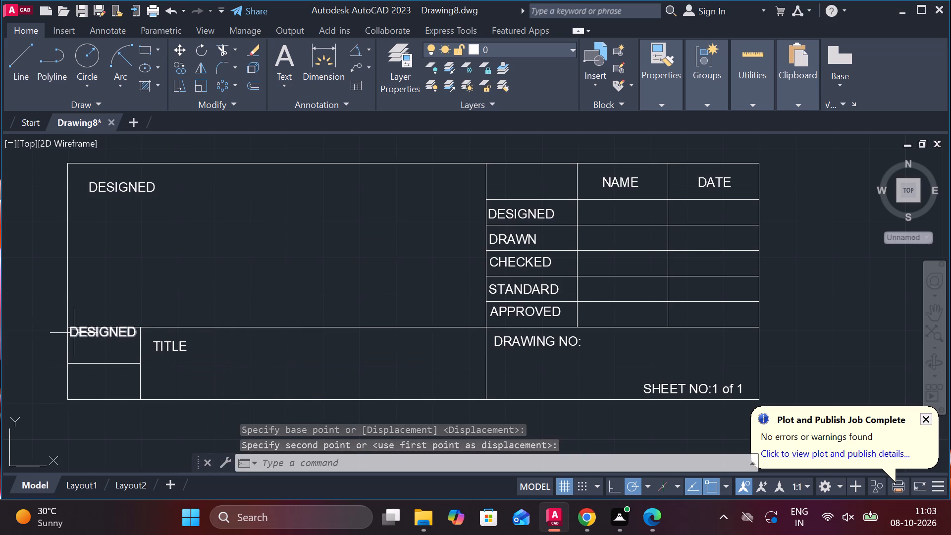
# Move the DESIGNED text in the small cell beside TITLE straight down, clear of the cell's top line.
pyautogui.click(105, 334)
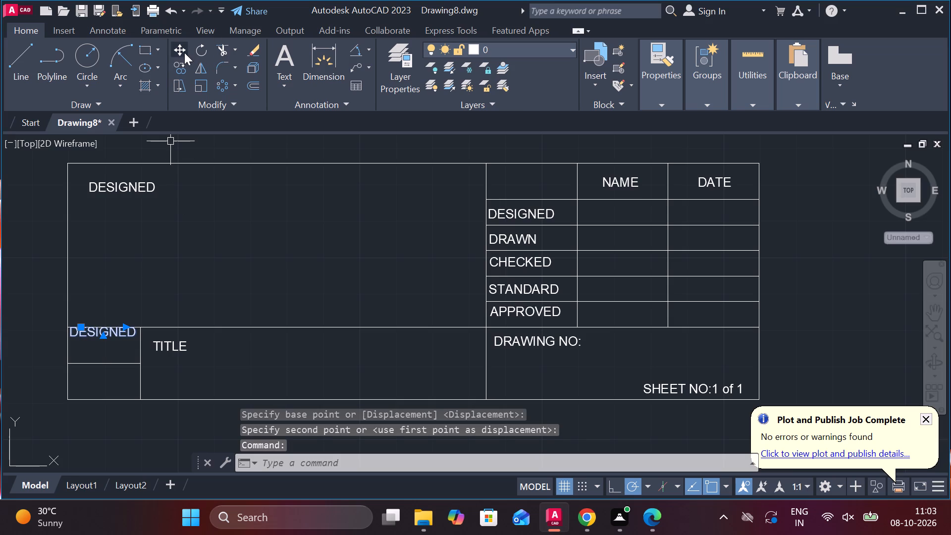
pyautogui.click(184, 53)
pyautogui.click(100, 334)
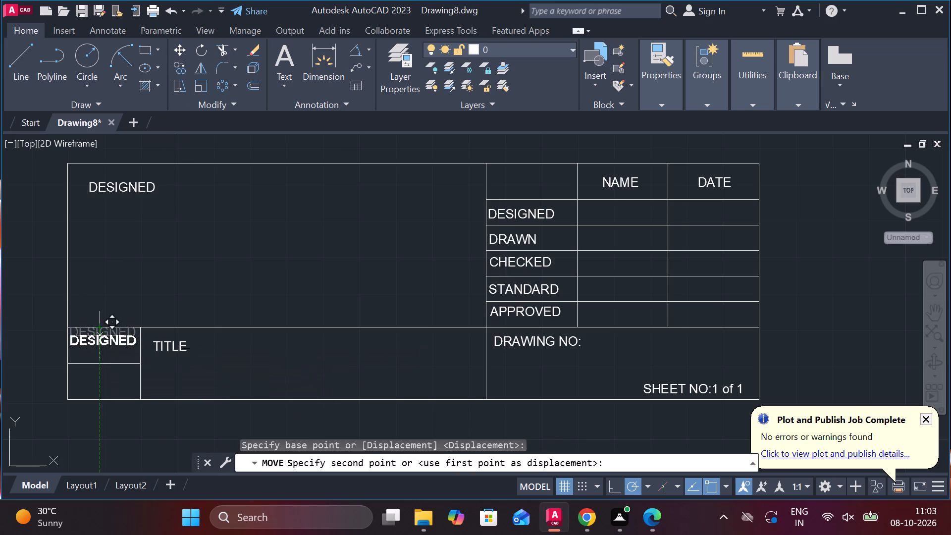
pyautogui.click(100, 346)
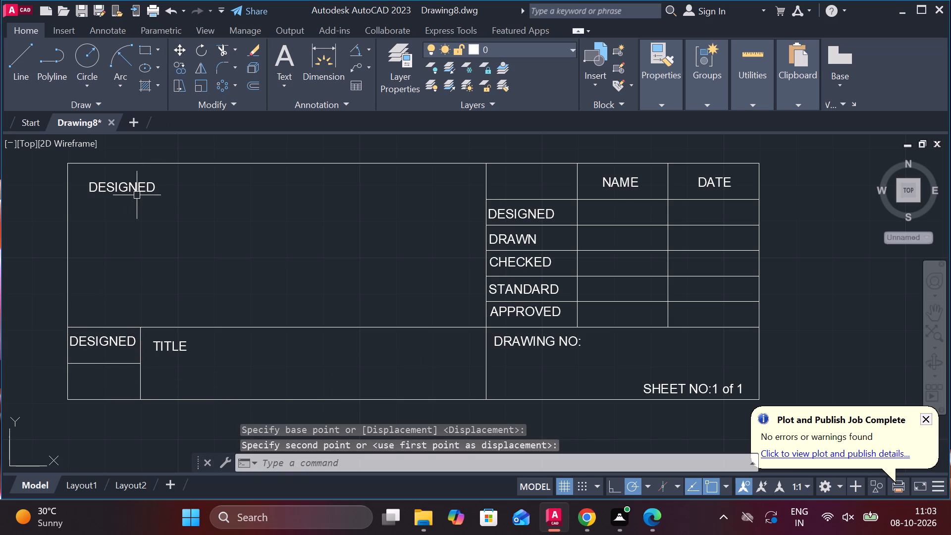
# Replace the DESIGNED text in the small cell beside TITLE with SCALE.
pyautogui.doubleClick(97, 345)
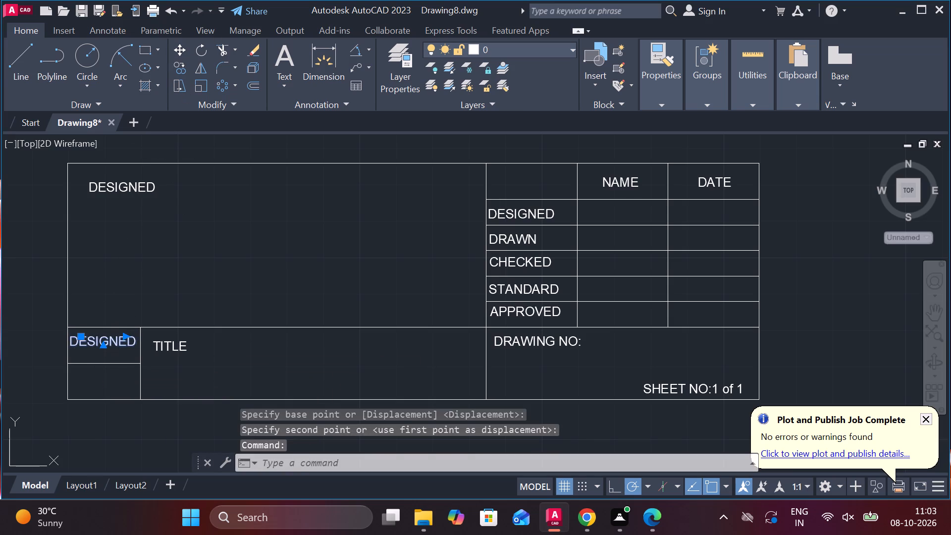
pyautogui.press('Right')
pyautogui.press('Right')
pyautogui.press('Right')
pyautogui.press('Right')
pyautogui.press('Right')
pyautogui.press('Right')
pyautogui.press('Right')
pyautogui.press('Right')
pyautogui.press('Right')
pyautogui.press('Right')
pyautogui.press('Right')
pyautogui.press('Right')
pyautogui.press('Right')
pyautogui.press('Right')
pyautogui.press('Right')
pyautogui.press('Right')
pyautogui.press('Right')
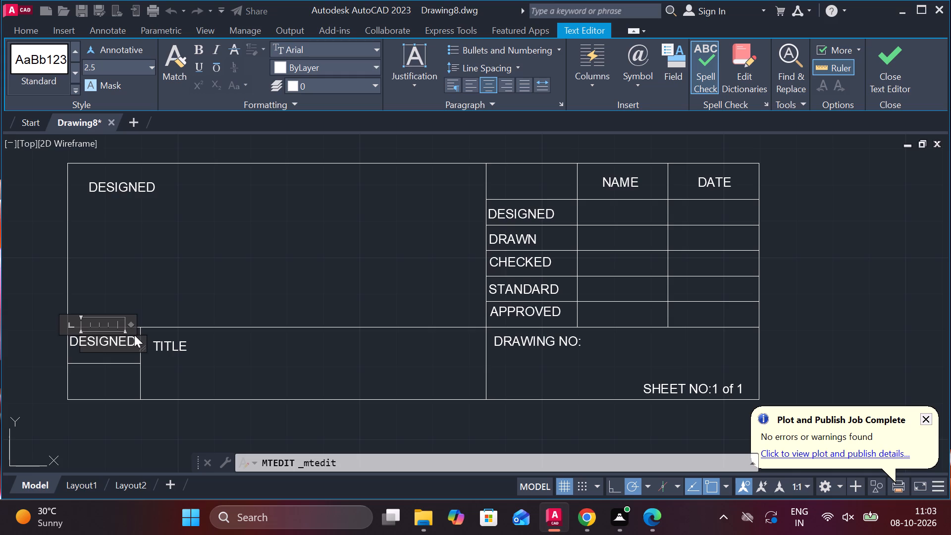
pyautogui.press('BackSpace')
pyautogui.press('BackSpace')
pyautogui.press('BackSpace')
pyautogui.press('BackSpace')
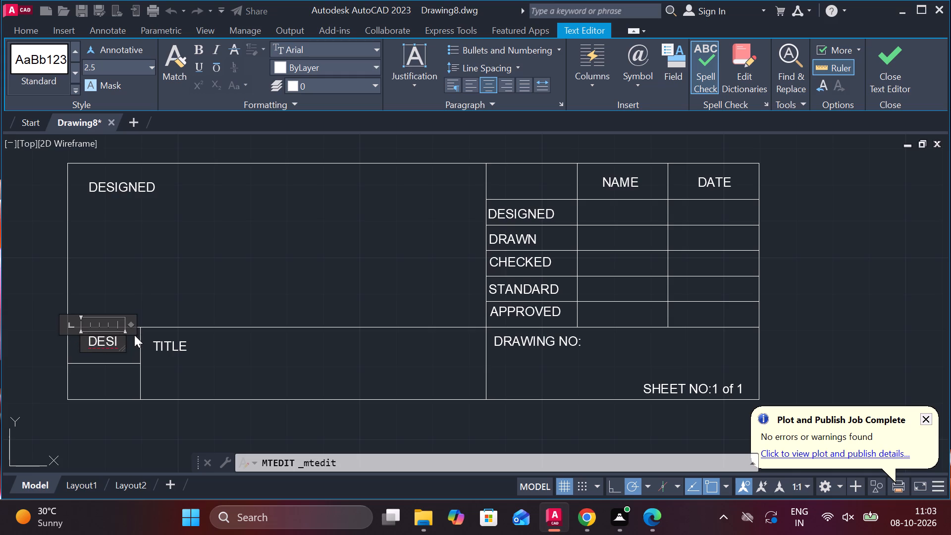
pyautogui.press('BackSpace')
pyautogui.press('BackSpace')
pyautogui.press('BackSpace')
pyautogui.press('BackSpace')
pyautogui.write('SCAL')
pyautogui.press('e')
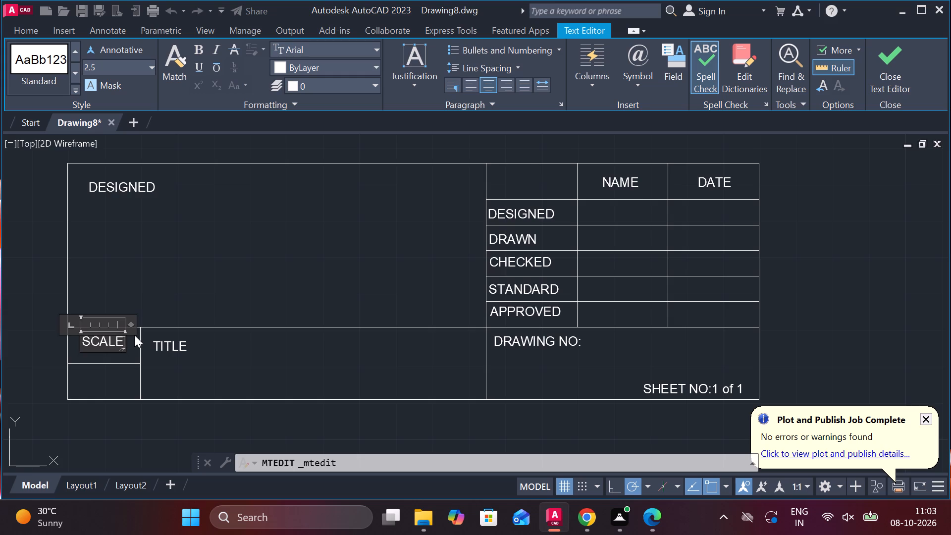
pyautogui.click(118, 190)
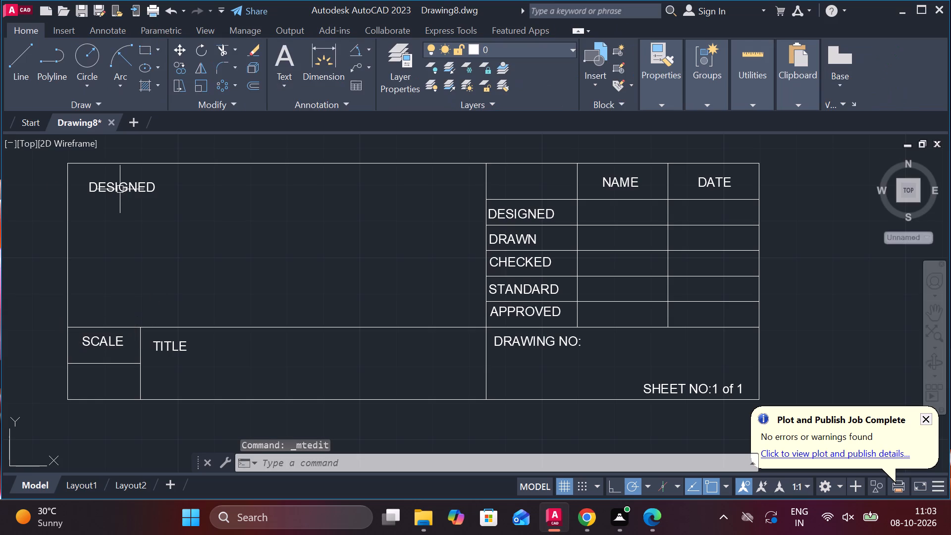
# Replace the DESIGNED text in the large upper-left cell of the title block with AUTO CAD.
pyautogui.doubleClick(125, 184)
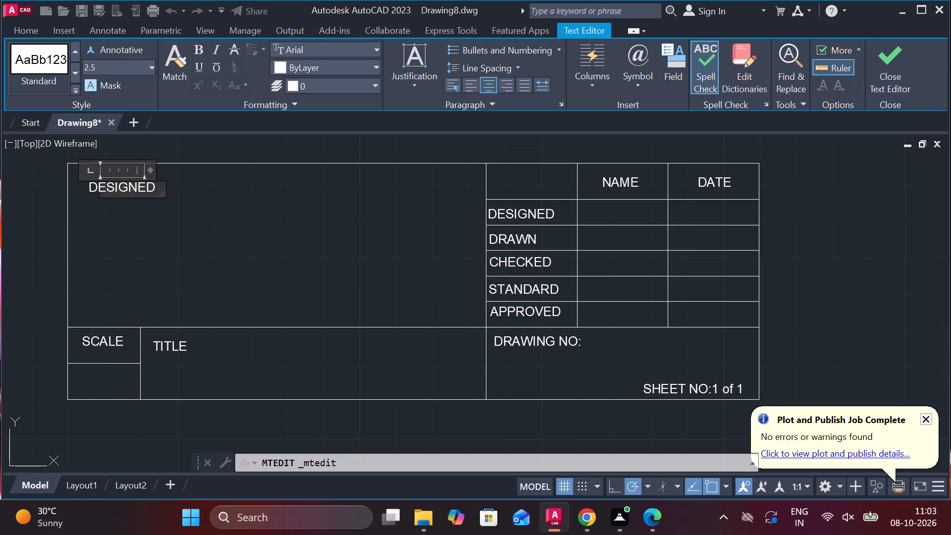
pyautogui.press('Right')
pyautogui.press('Right')
pyautogui.press('Right')
pyautogui.press('Right')
pyautogui.press('Right')
pyautogui.press('Right')
pyautogui.press('Right')
pyautogui.press('Right')
pyautogui.press('Right')
pyautogui.press('Right')
pyautogui.press('Right')
pyautogui.press('Right')
pyautogui.press('Right')
pyautogui.press('Right')
pyautogui.press('Right')
pyautogui.press('Right')
pyautogui.press('Right')
pyautogui.press('Right')
pyautogui.press('Right')
pyautogui.press('BackSpace')
pyautogui.press('BackSpace')
pyautogui.press('BackSpace')
pyautogui.press('BackSpace')
pyautogui.press('BackSpace')
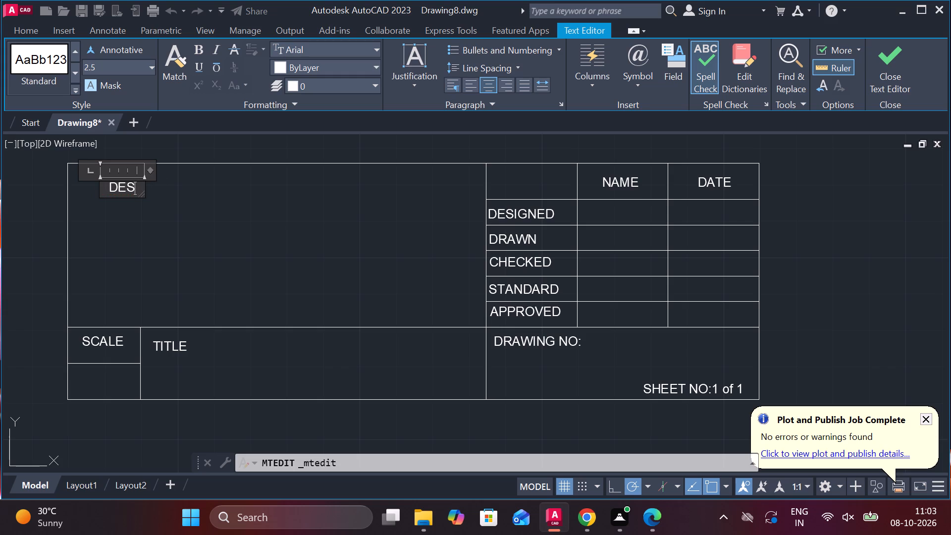
pyautogui.press('BackSpace')
pyautogui.press('BackSpace')
pyautogui.press('BackSpace')
pyautogui.press('a')
pyautogui.write('UTO CAD')
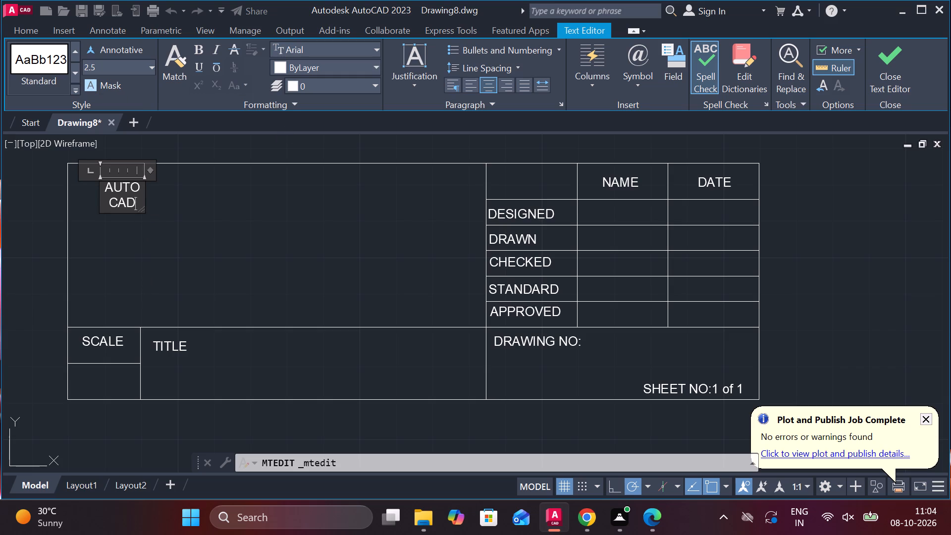
# Widen the AUTO CAD text frame so the text fits on a single line.
pyautogui.moveTo(143, 194); pyautogui.dragTo(245, 208)
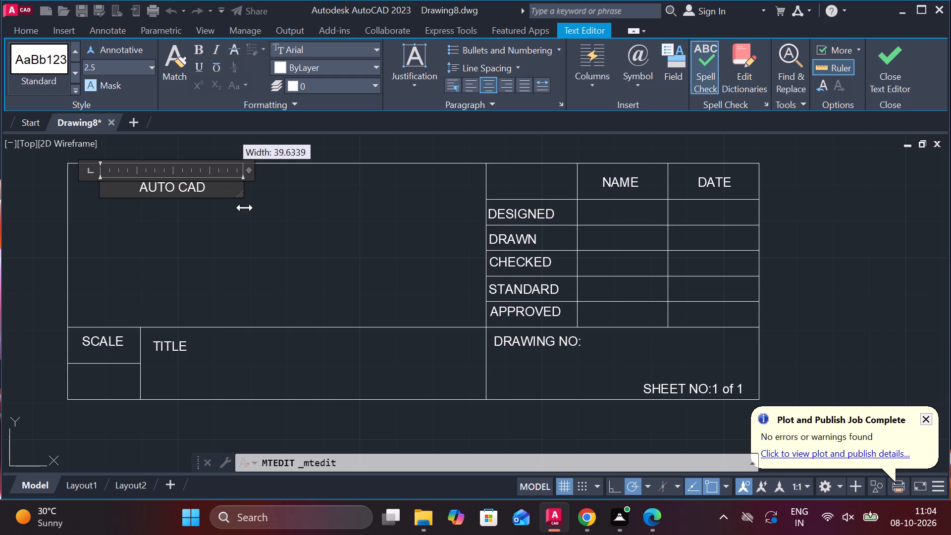
pyautogui.moveTo(245, 208); pyautogui.dragTo(299, 208)
pyautogui.click(300, 208)
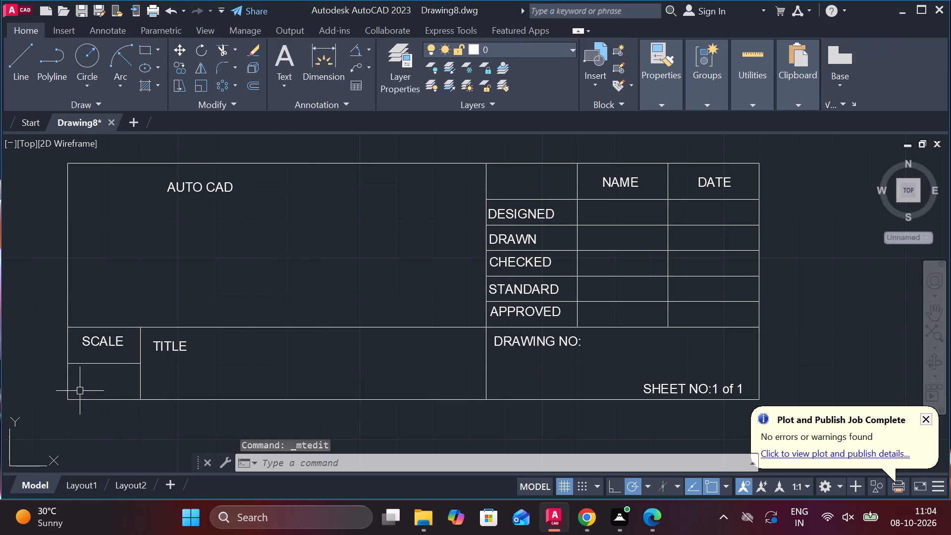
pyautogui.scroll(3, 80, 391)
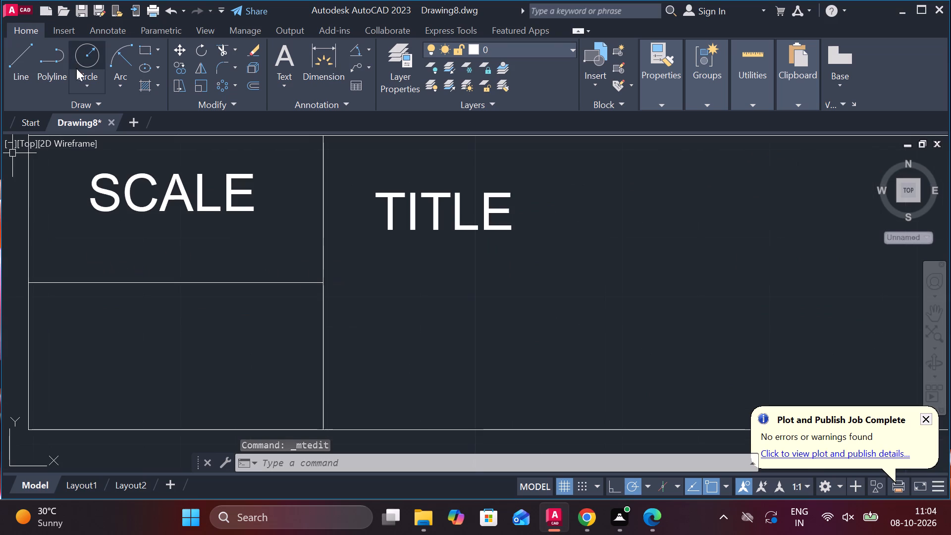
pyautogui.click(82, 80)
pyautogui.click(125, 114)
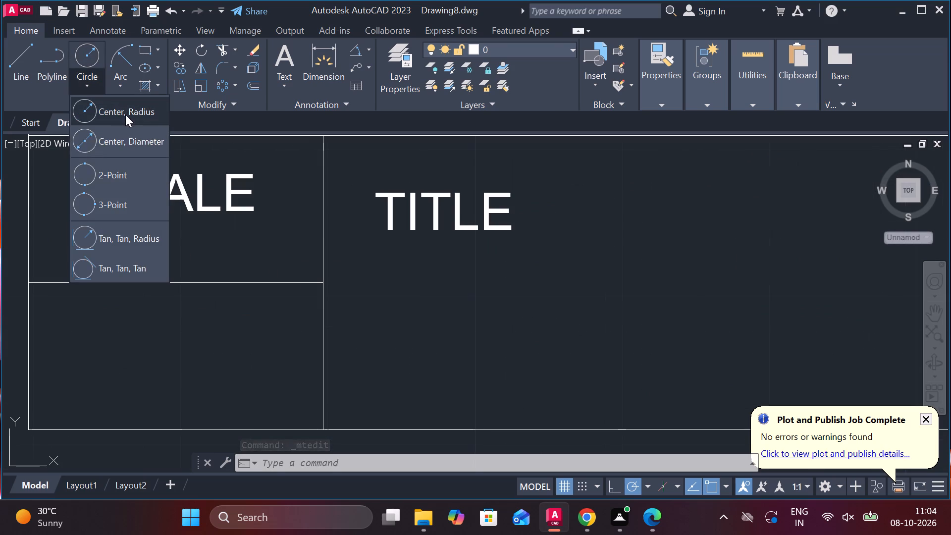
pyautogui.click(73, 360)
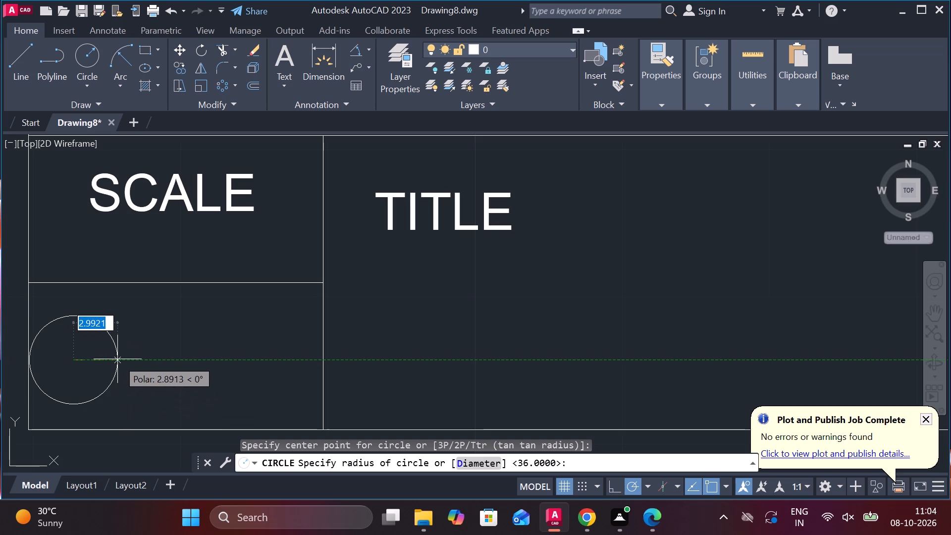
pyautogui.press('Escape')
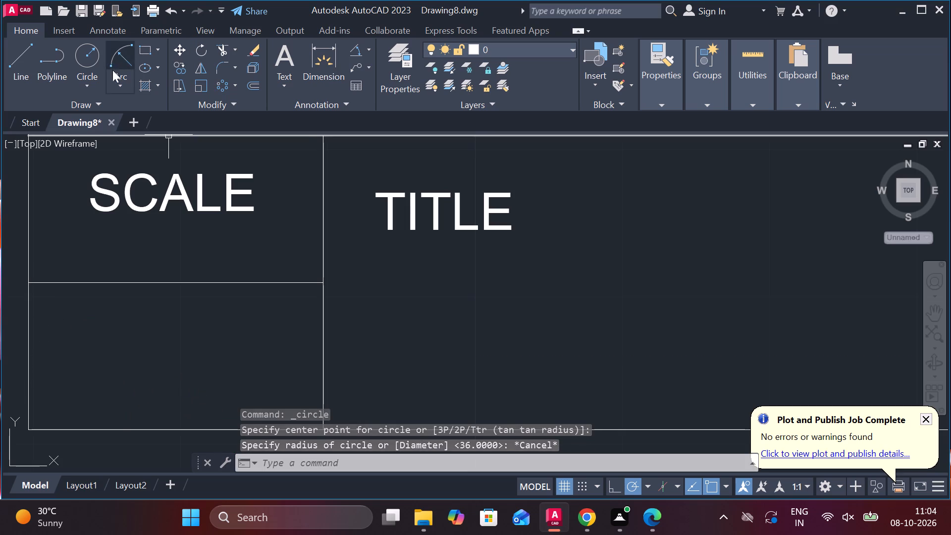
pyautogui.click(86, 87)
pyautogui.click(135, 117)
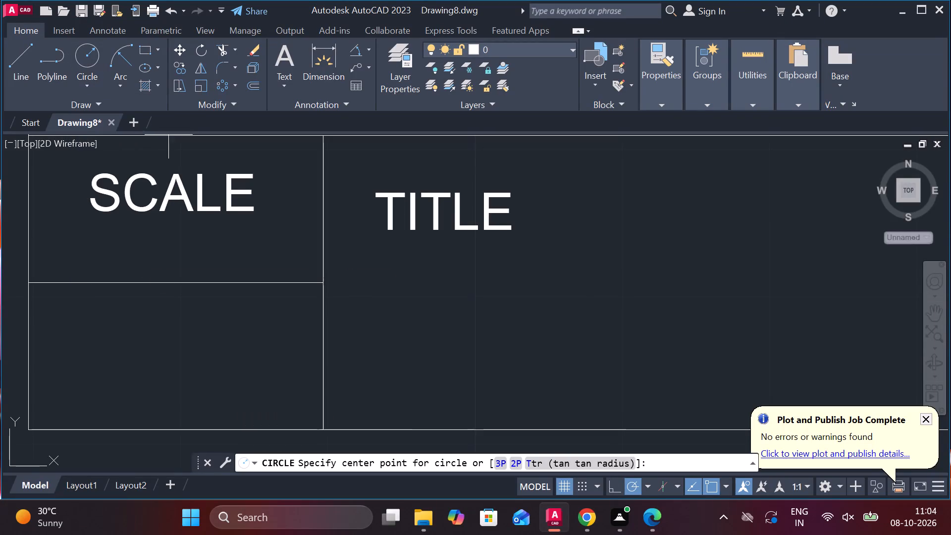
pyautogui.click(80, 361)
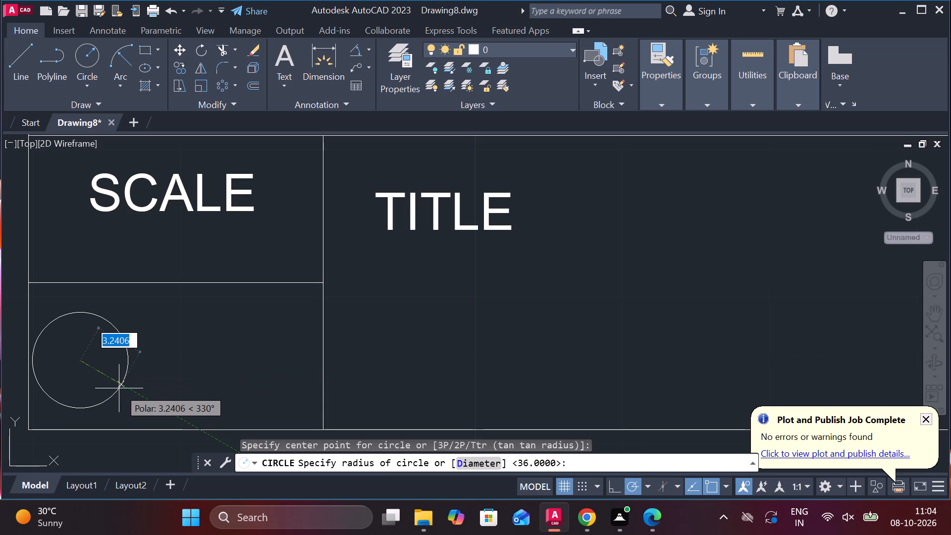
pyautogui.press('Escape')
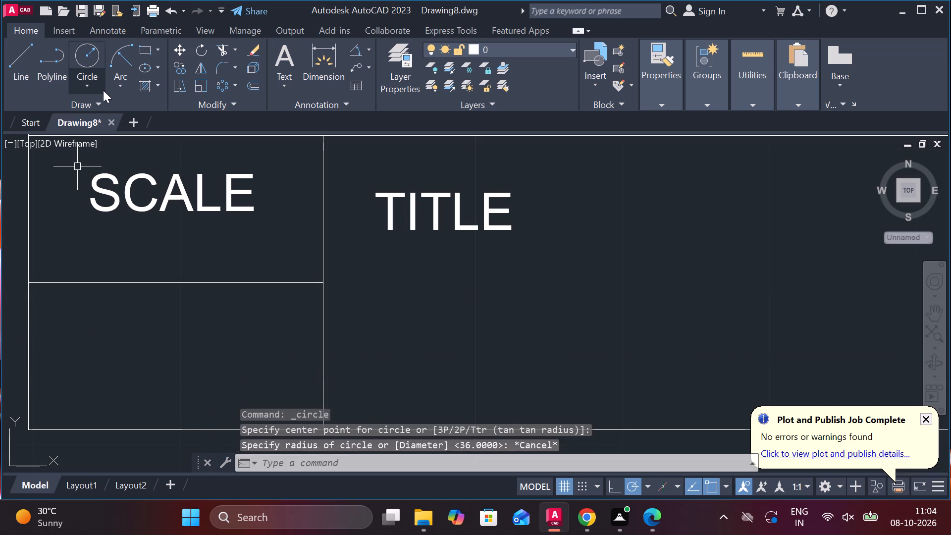
# Draw a circle of diameter 5 in the left part of the empty cell below SCALE.
pyautogui.click(90, 87)
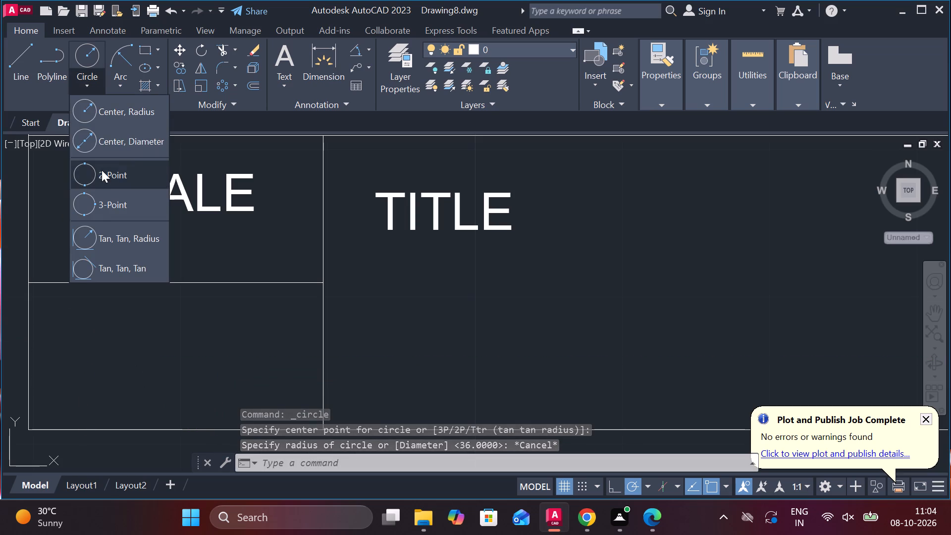
pyautogui.click(133, 145)
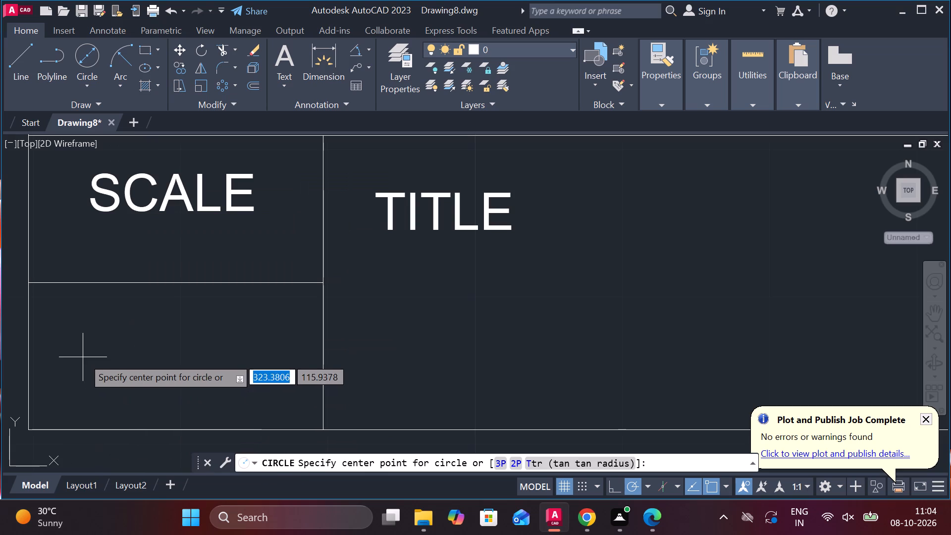
pyautogui.click(100, 363)
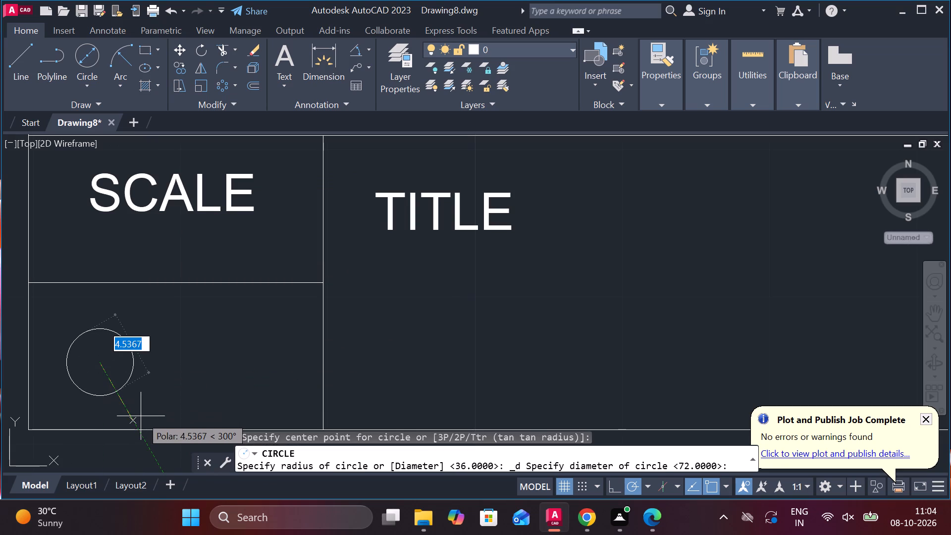
pyautogui.press('5')
pyautogui.press('Return')
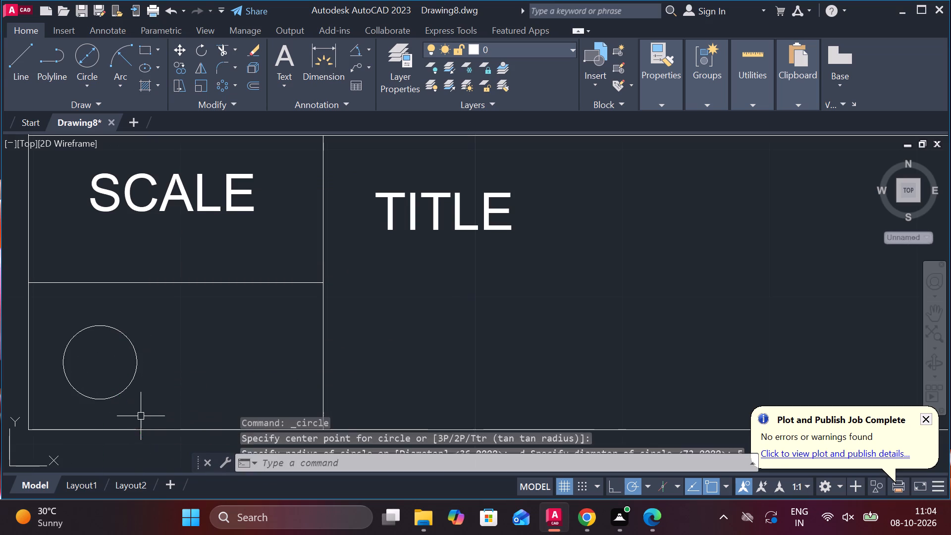
# Draw a concentric circle of diameter 3 inside the diameter 5 circle.
pyautogui.click(87, 80)
pyautogui.click(118, 133)
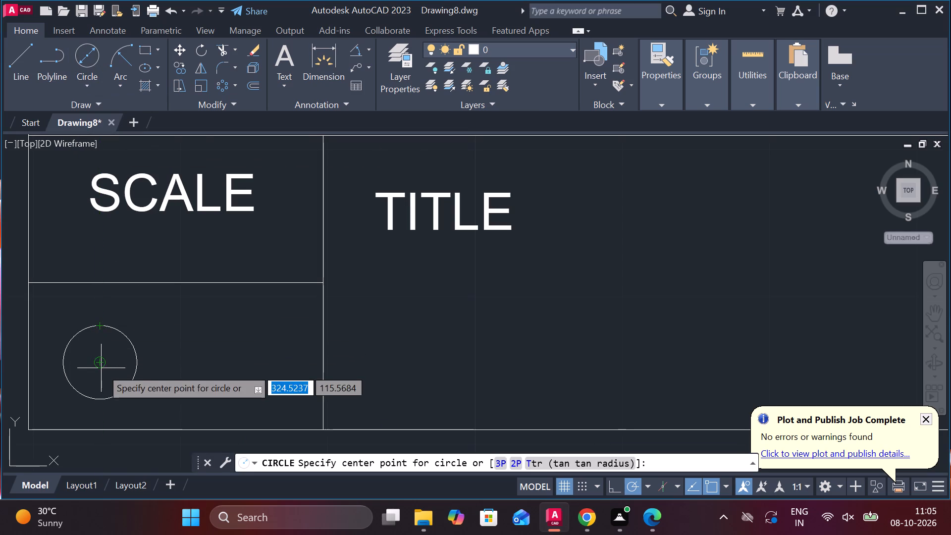
pyautogui.click(101, 363)
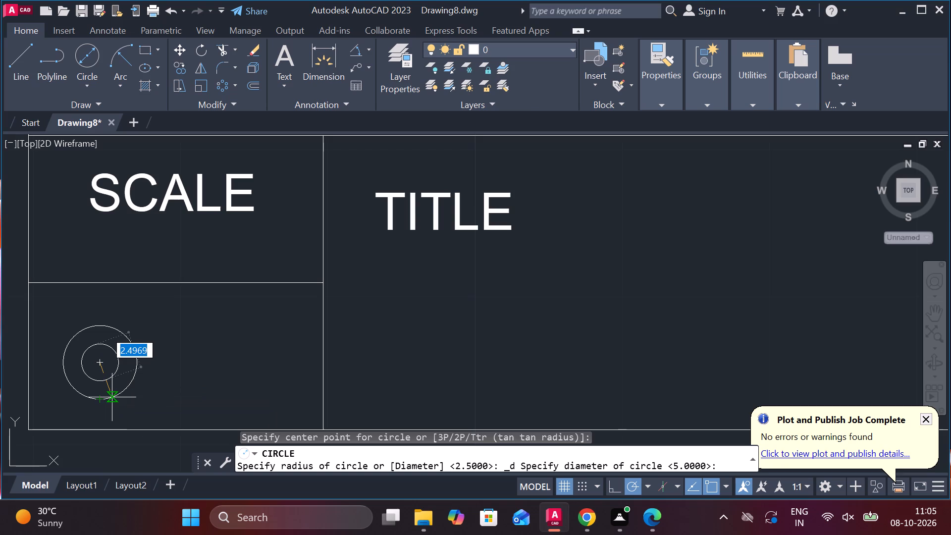
pyautogui.press('3')
pyautogui.press('Return')
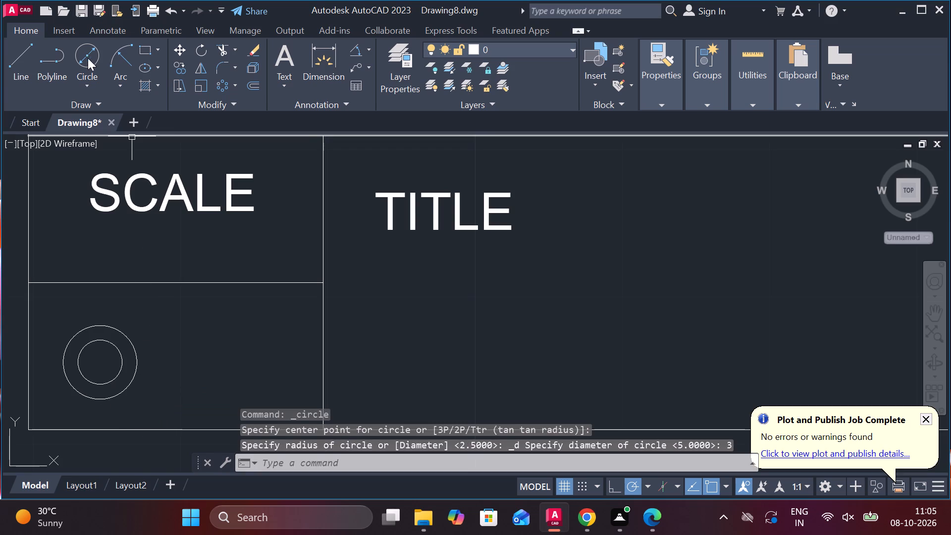
# Draw a vertical line 5 long near the cell's right side, its ends level with the outer circle's top and bottom quadrants.
pyautogui.click(17, 50)
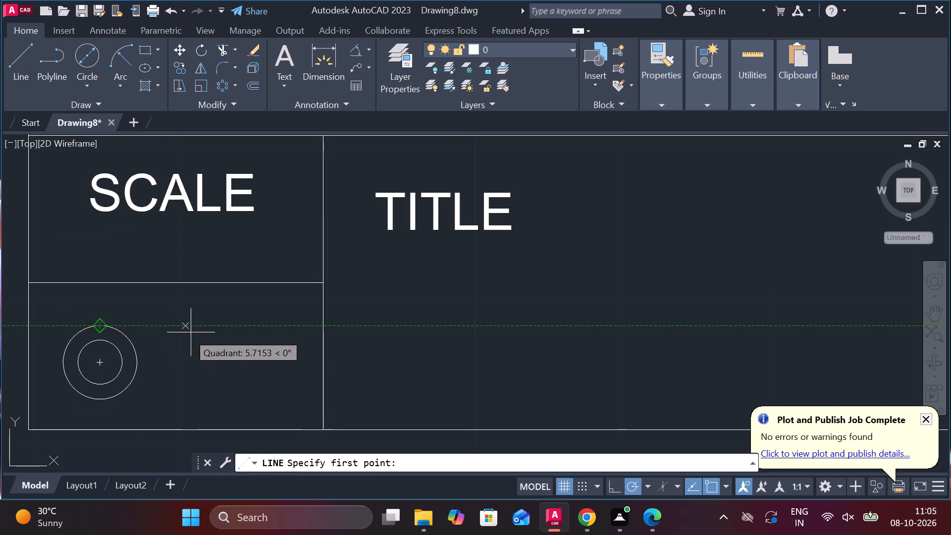
pyautogui.click(248, 325)
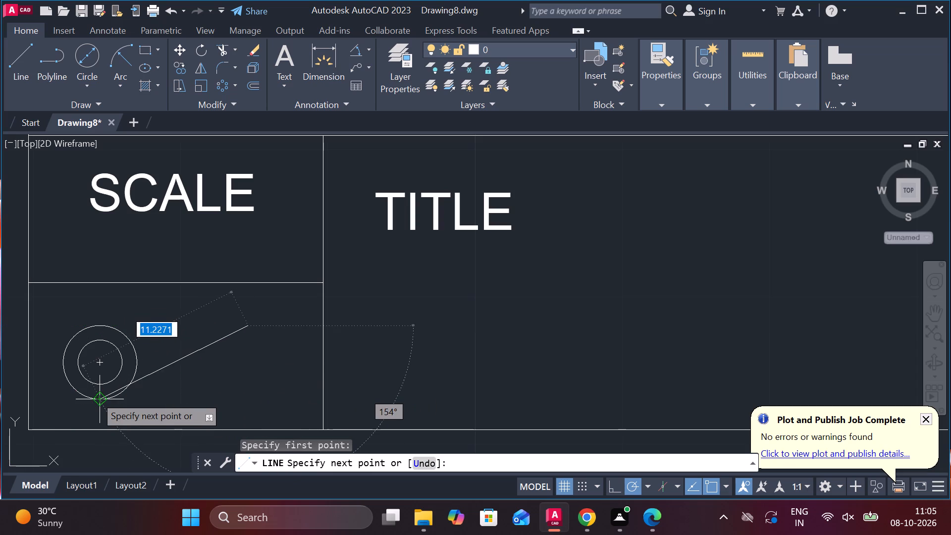
pyautogui.click(242, 395)
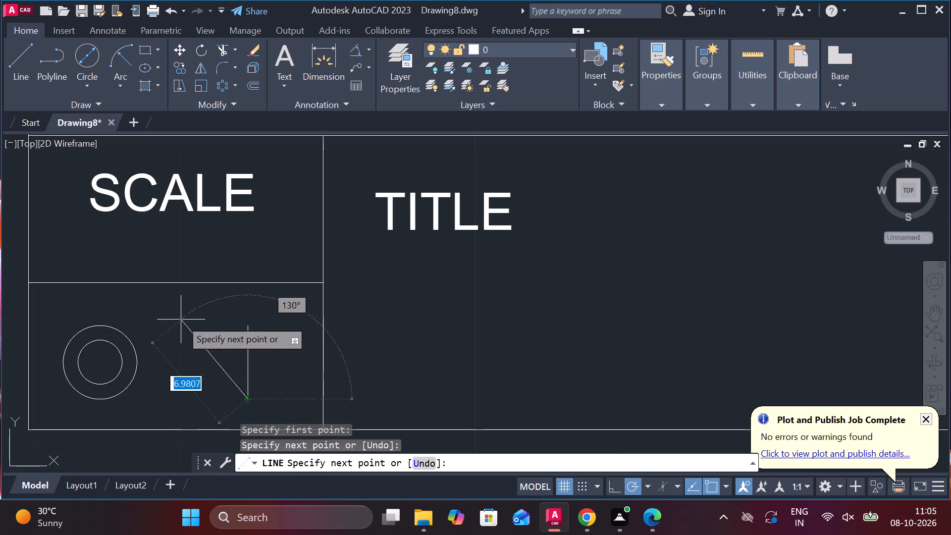
pyautogui.press('Escape')
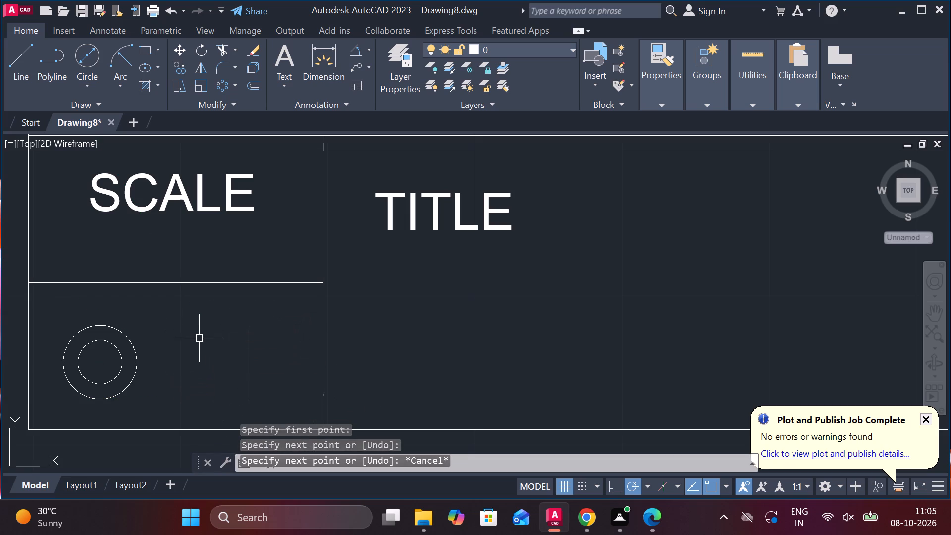
# Draw a vertical line 3 long about 5 right of the circles' centre, its ends level with the inner circle's top and bottom quadrants.
pyautogui.click(20, 57)
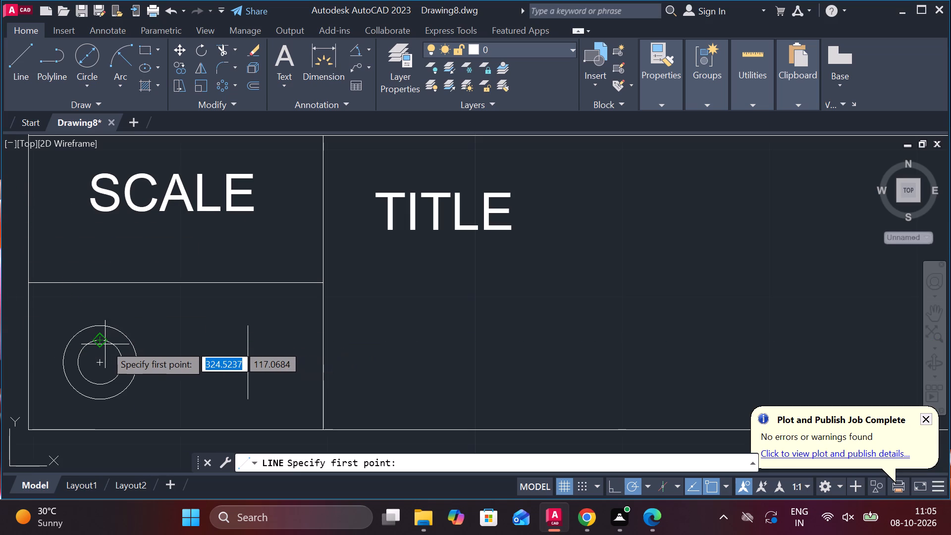
pyautogui.click(173, 341)
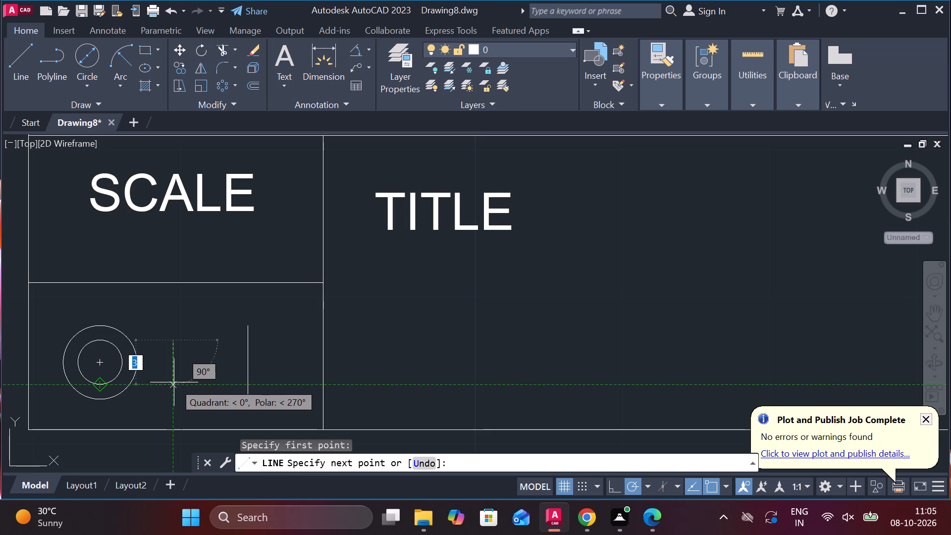
pyautogui.click(172, 385)
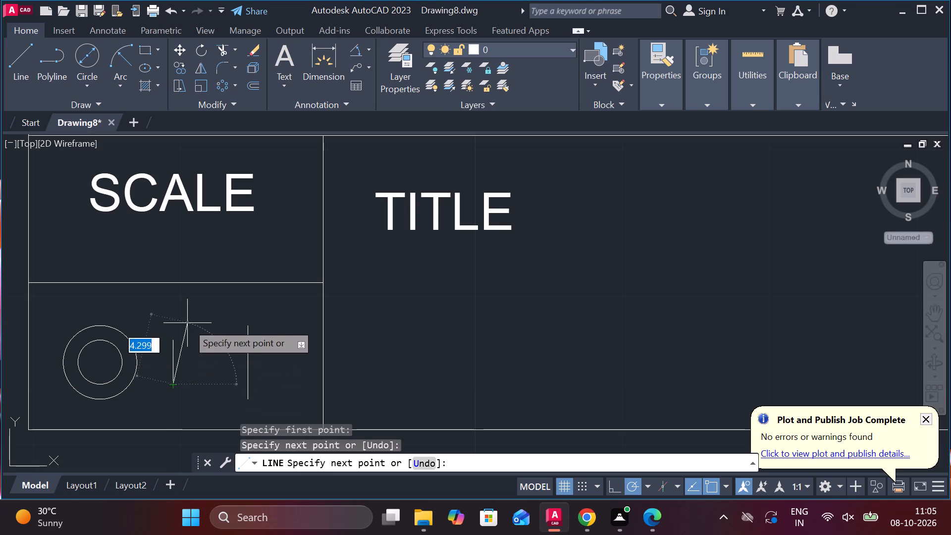
pyautogui.press('Escape')
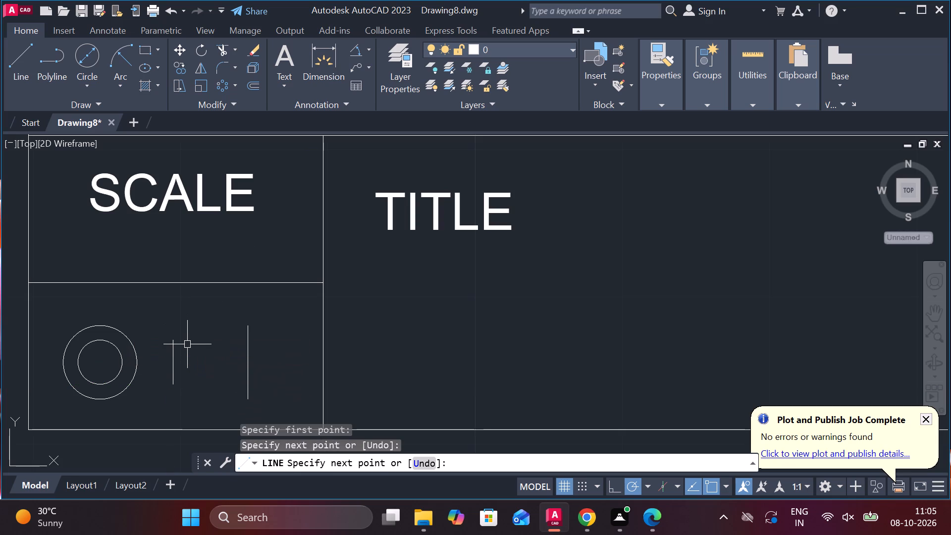
# Join the top ends and the bottom ends of the two vertical lines with sloping lines, closing the trapezoid.
pyautogui.click(27, 50)
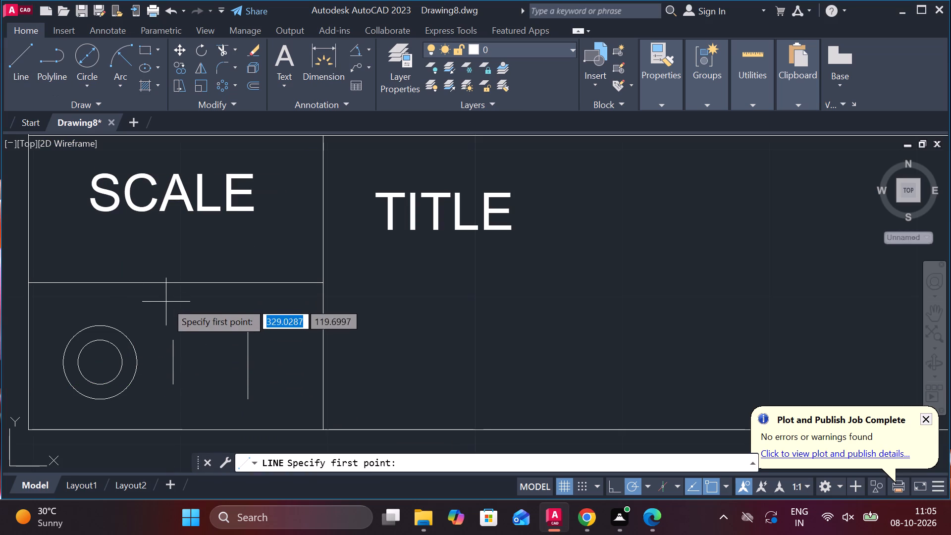
pyautogui.click(174, 341)
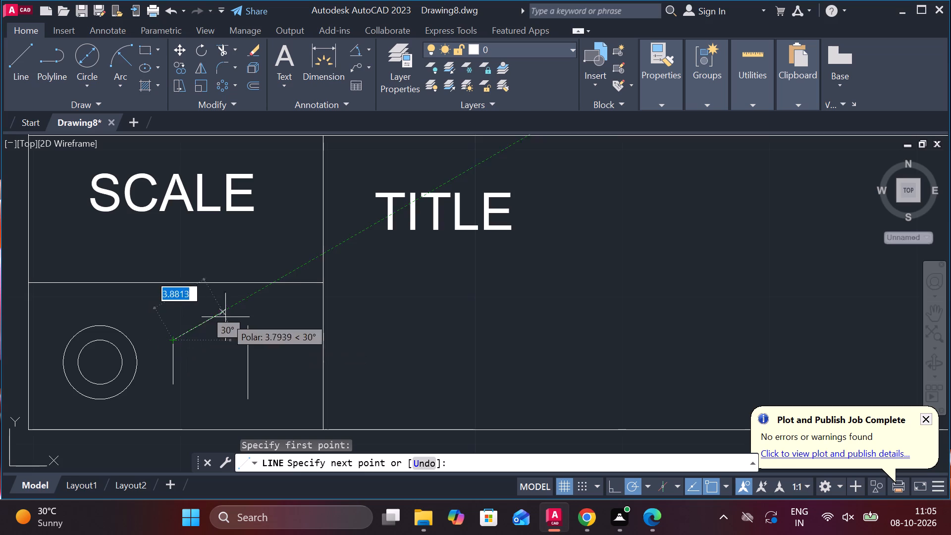
pyautogui.click(247, 331)
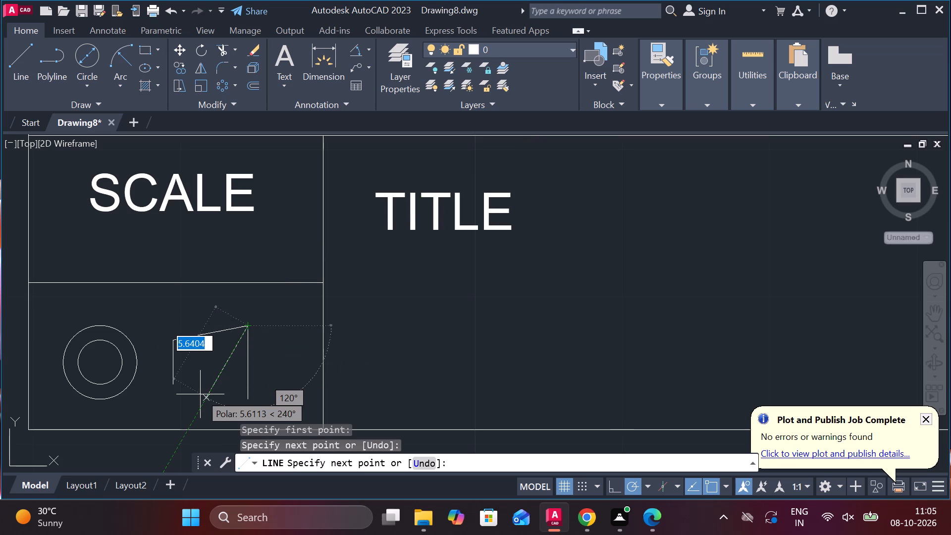
pyautogui.press('Escape')
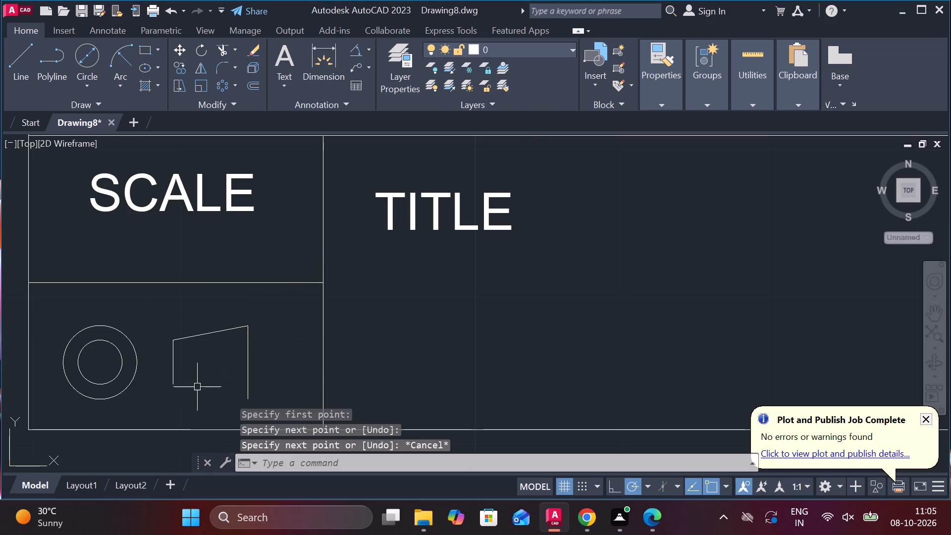
pyautogui.click(19, 64)
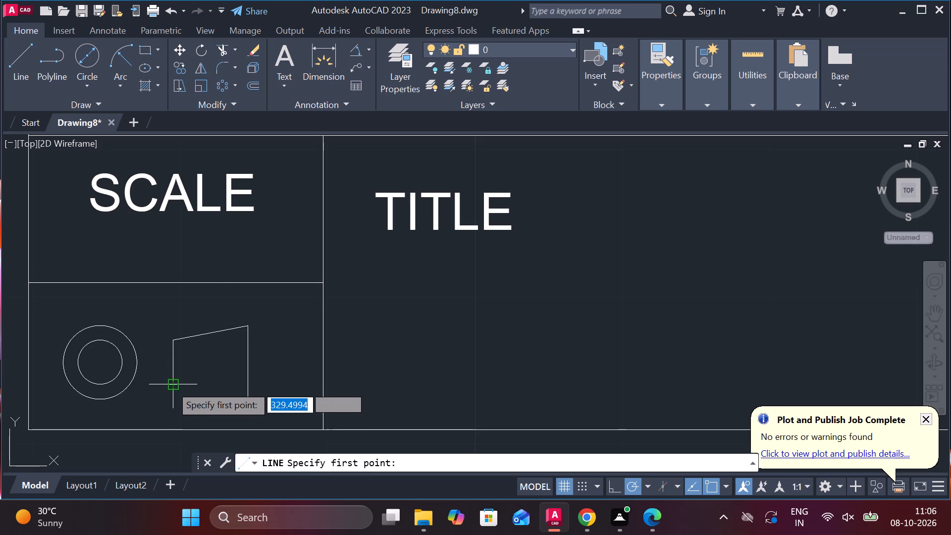
pyautogui.click(170, 385)
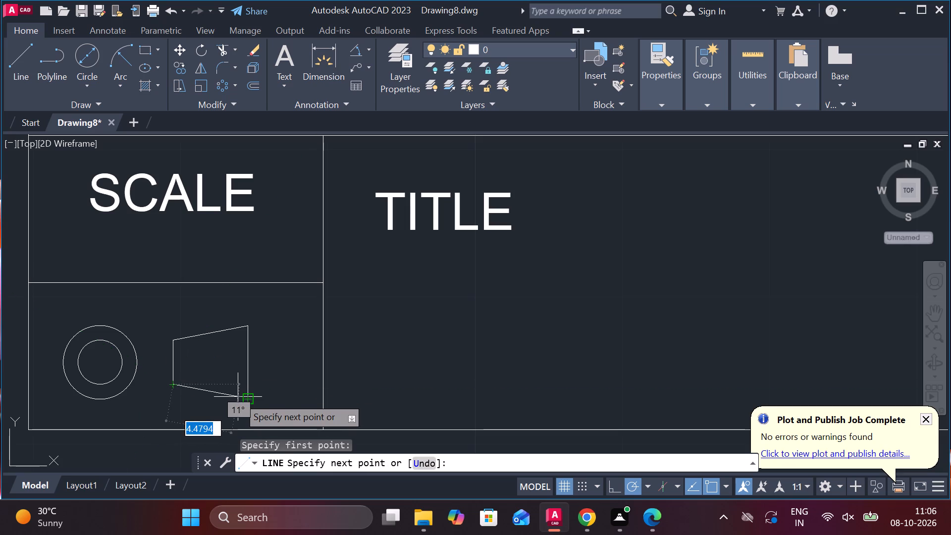
pyautogui.click(251, 395)
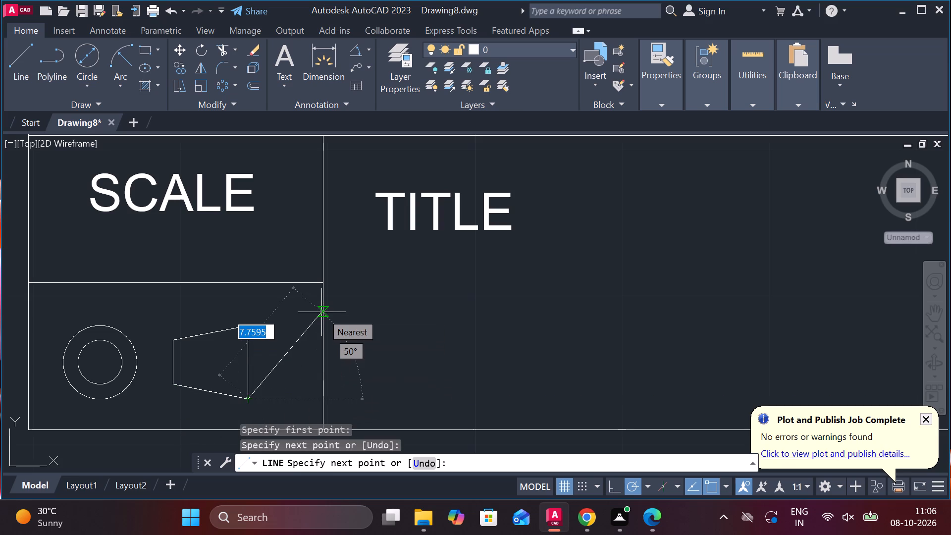
pyautogui.press('Escape')
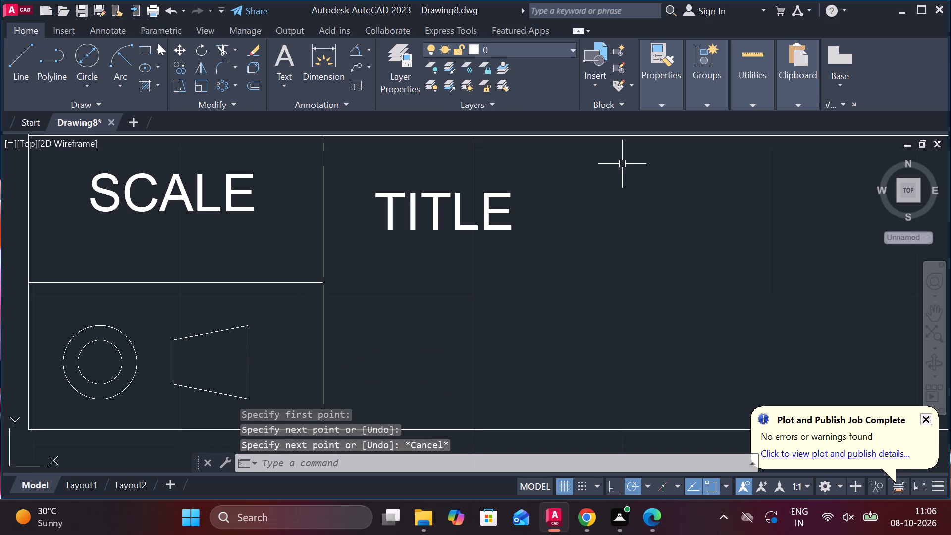
# Draw a horizontal centre line about 16.5 long through the circles' centre and the trapezoid, extending past both shapes.
pyautogui.click(19, 56)
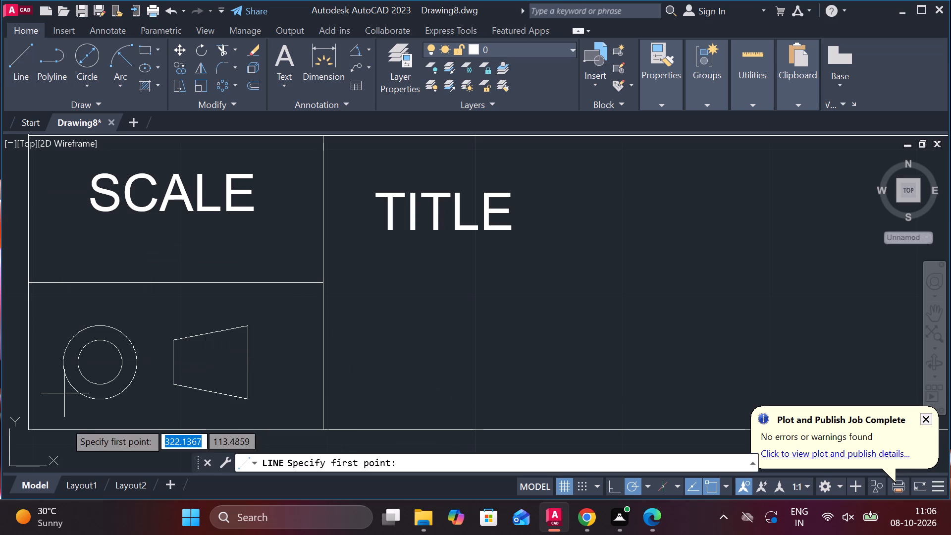
pyautogui.click(48, 361)
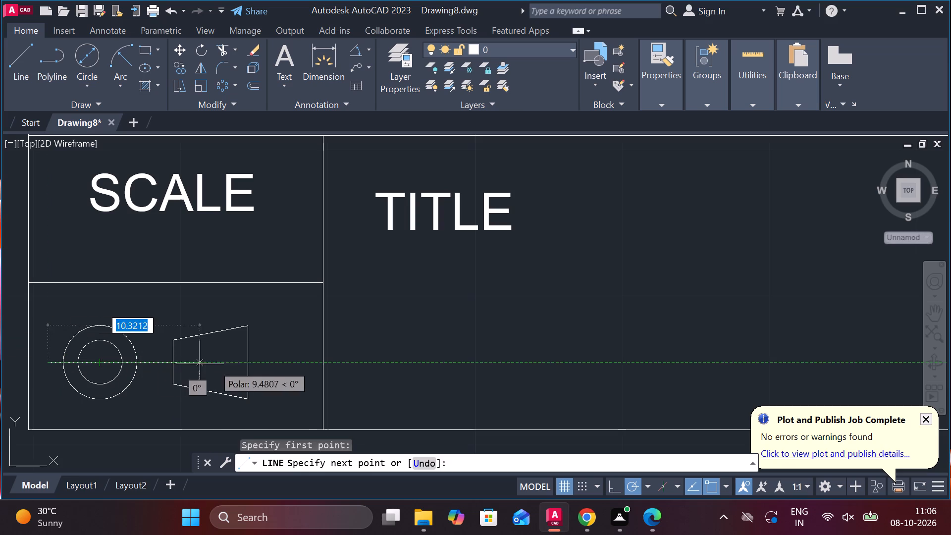
pyautogui.click(290, 363)
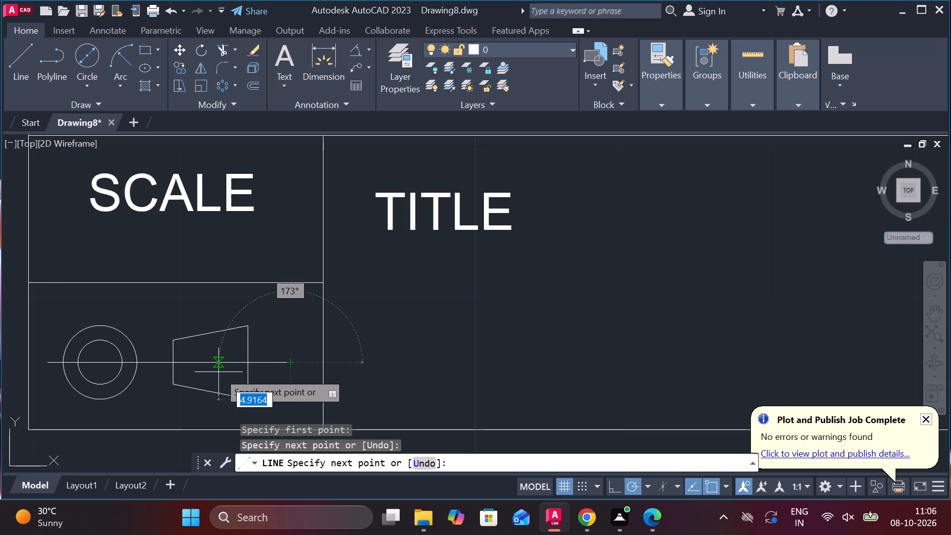
pyautogui.press('Escape')
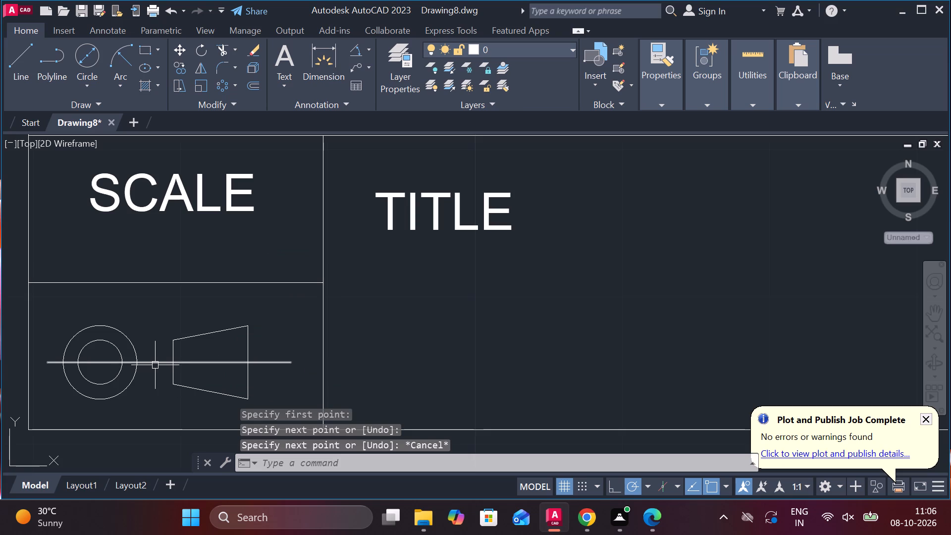
# Set the linetype of the projection symbol's horizontal centre line to CENTER2.
pyautogui.click(156, 361)
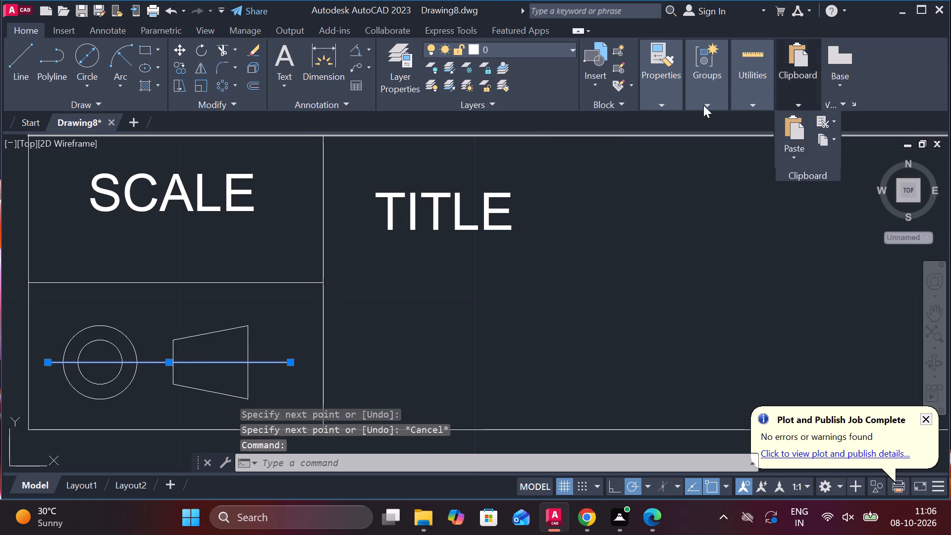
pyautogui.click(669, 109)
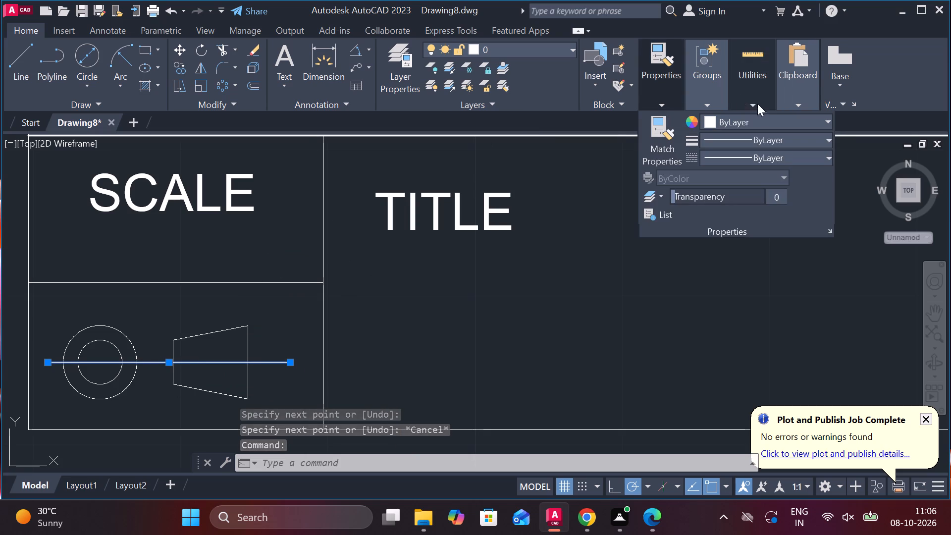
pyautogui.click(806, 156)
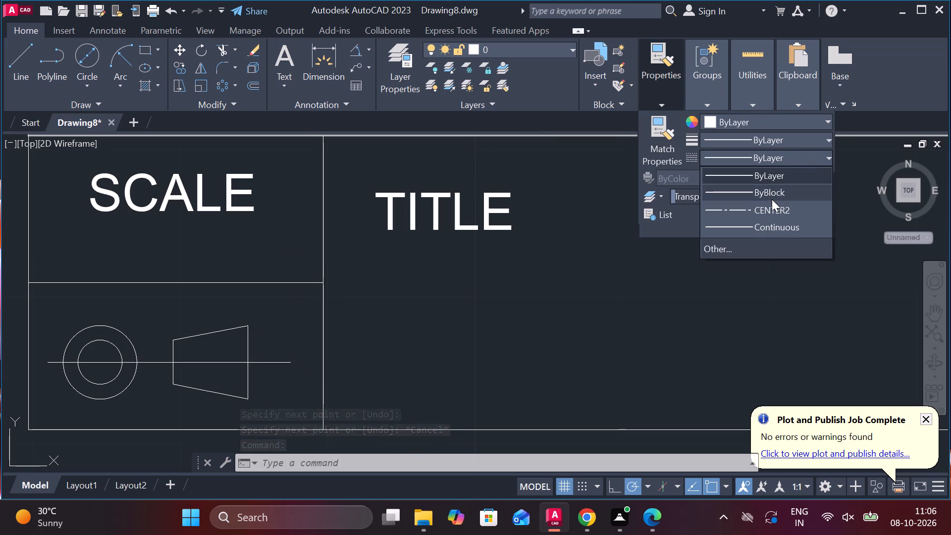
pyautogui.click(771, 208)
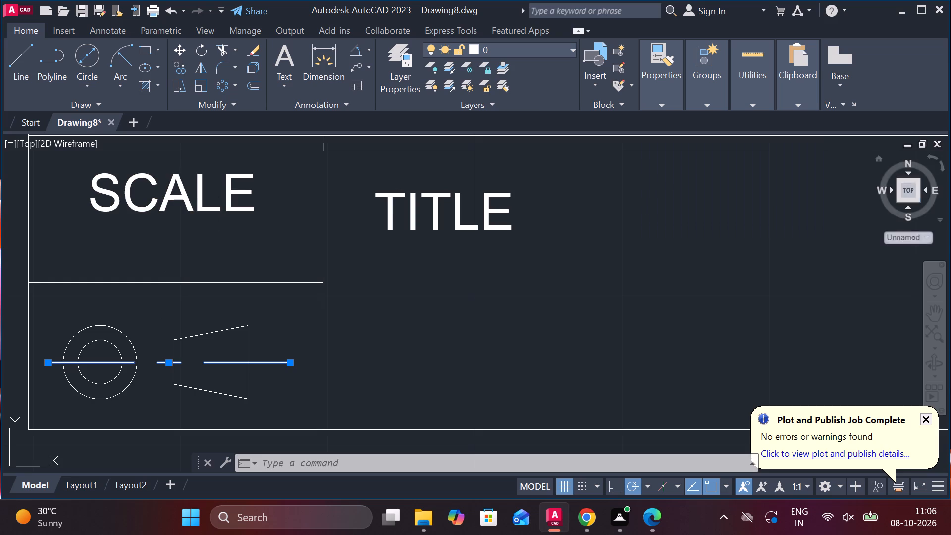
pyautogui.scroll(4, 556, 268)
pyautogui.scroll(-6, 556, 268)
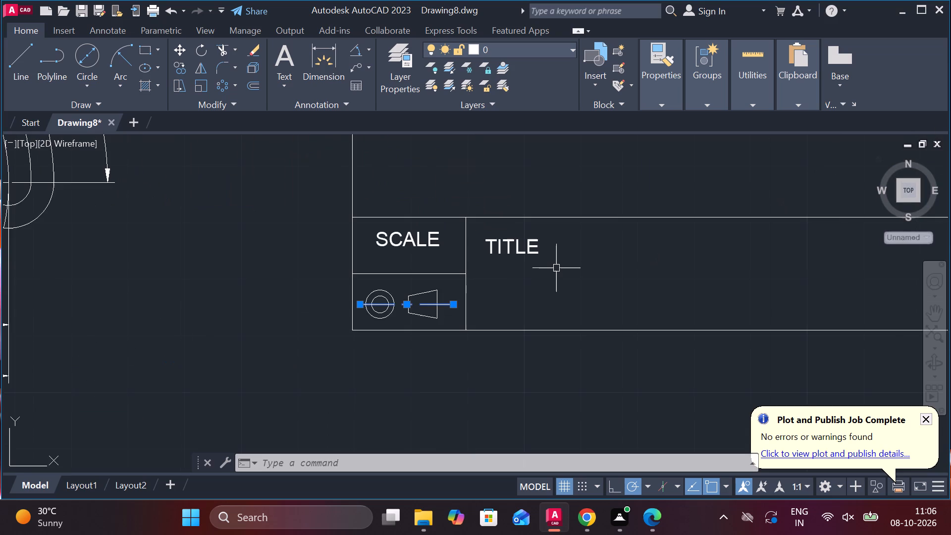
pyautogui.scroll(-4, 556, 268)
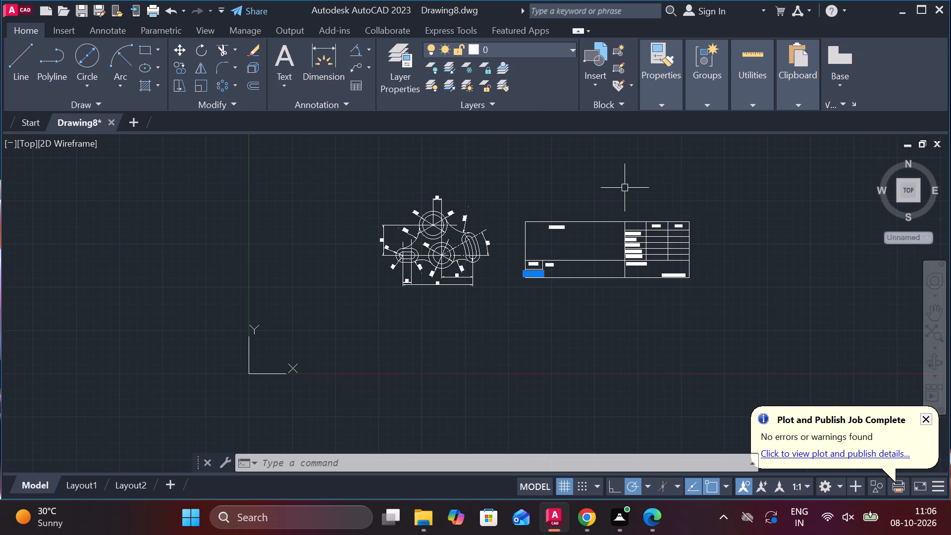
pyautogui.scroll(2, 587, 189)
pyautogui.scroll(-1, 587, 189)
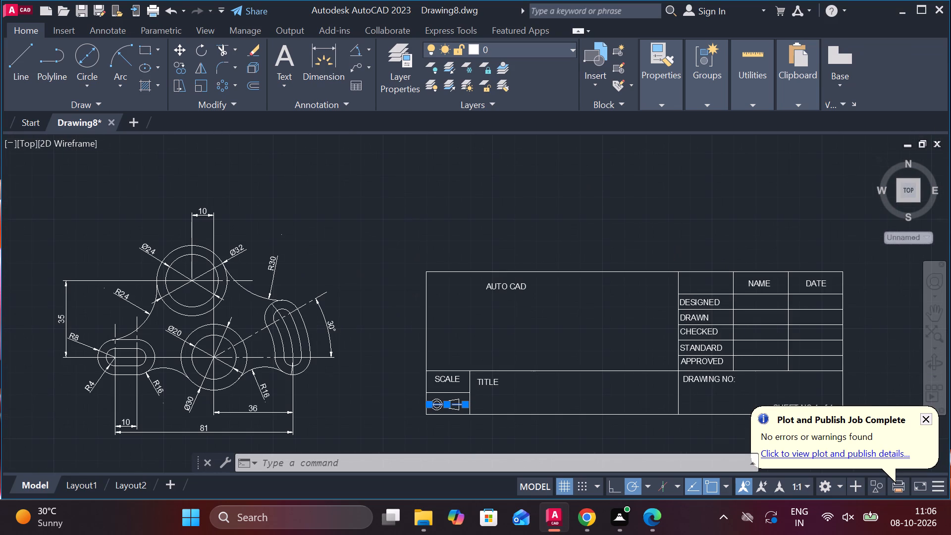
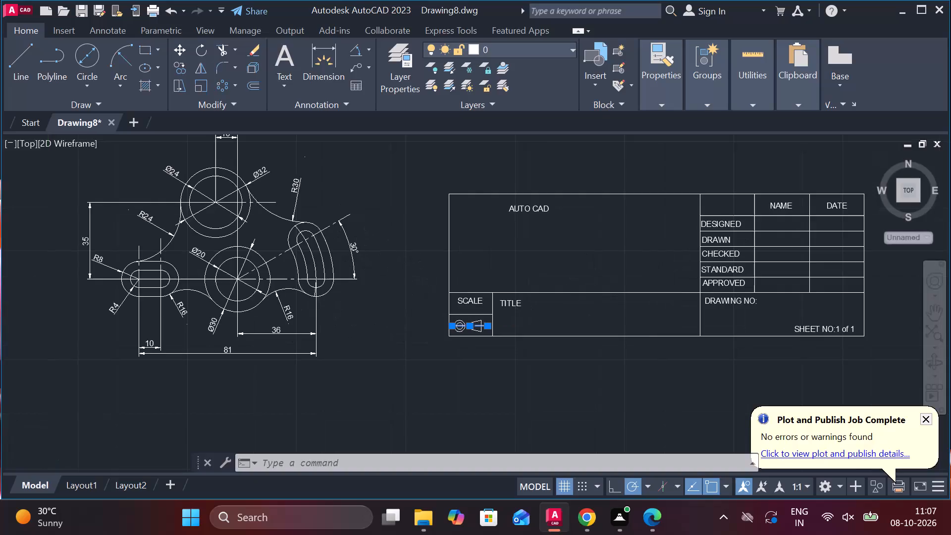
# Set the AUTO CAD title block text height to 10 and widen its text frame so it fits on one line.
pyautogui.scroll(2, 547, 322)
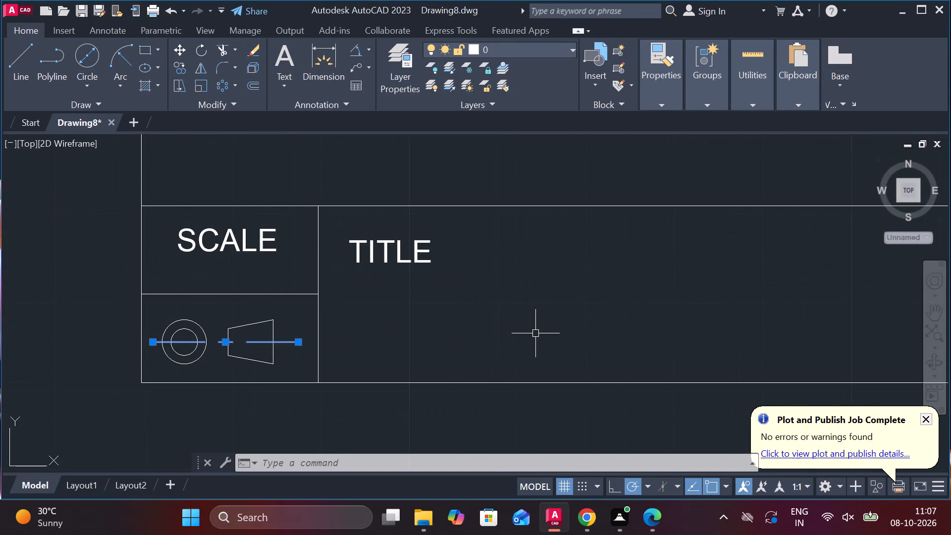
pyautogui.press('Escape')
pyautogui.moveTo(380, 326); pyautogui.dragTo(444, 341, button='middle')
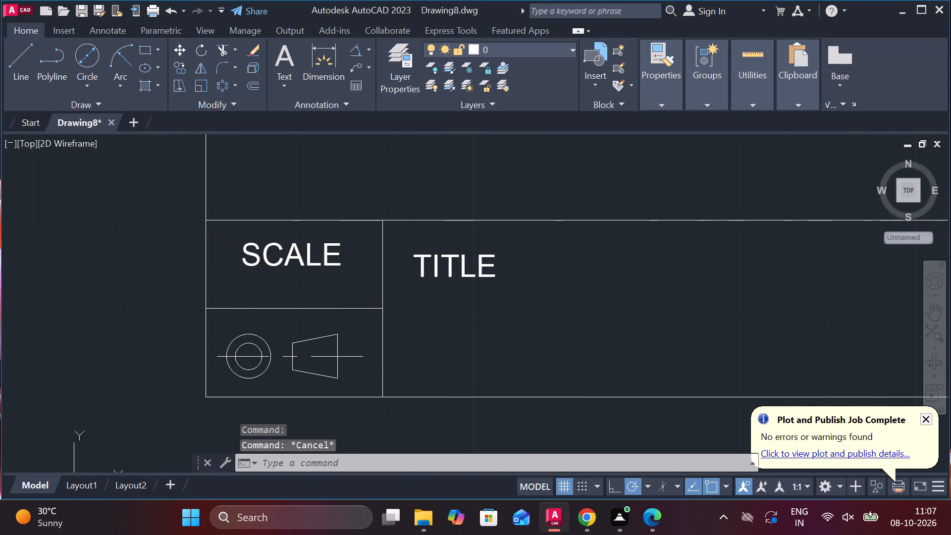
pyautogui.scroll(-1, 428, 339)
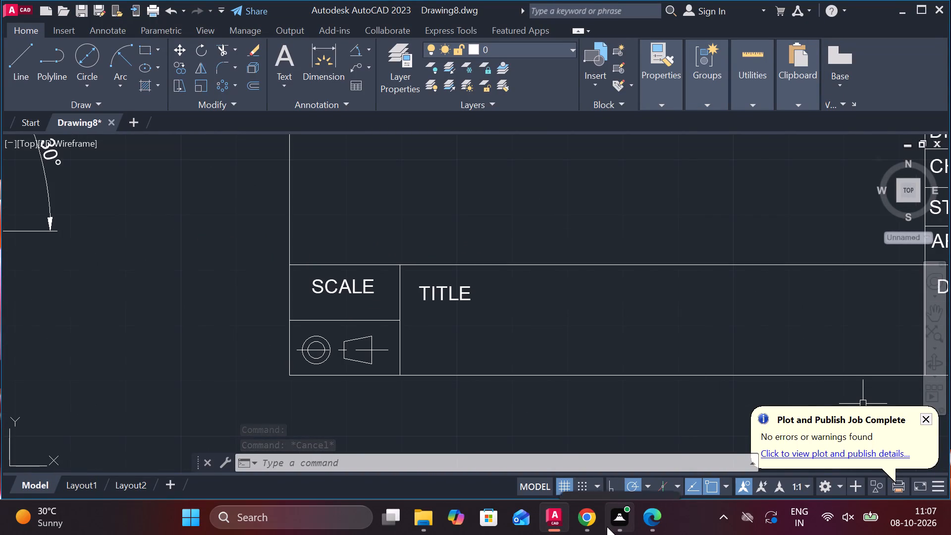
pyautogui.scroll(-2, 413, 247)
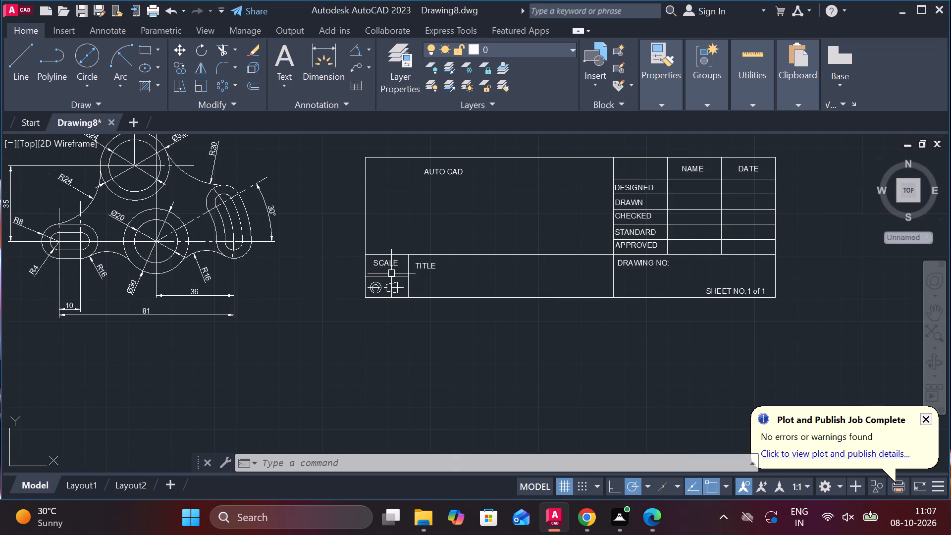
pyautogui.scroll(1, 552, 337)
pyautogui.moveTo(552, 337); pyautogui.dragTo(602, 454, button='middle')
pyautogui.moveTo(580, 373); pyautogui.dragTo(497, 419, button='middle')
pyautogui.doubleClick(346, 239)
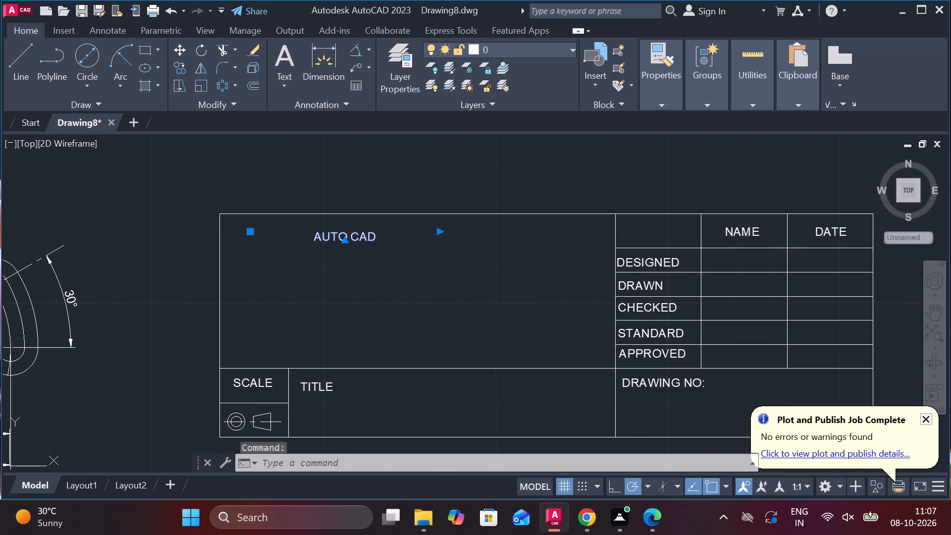
pyautogui.moveTo(381, 234); pyautogui.dragTo(364, 236)
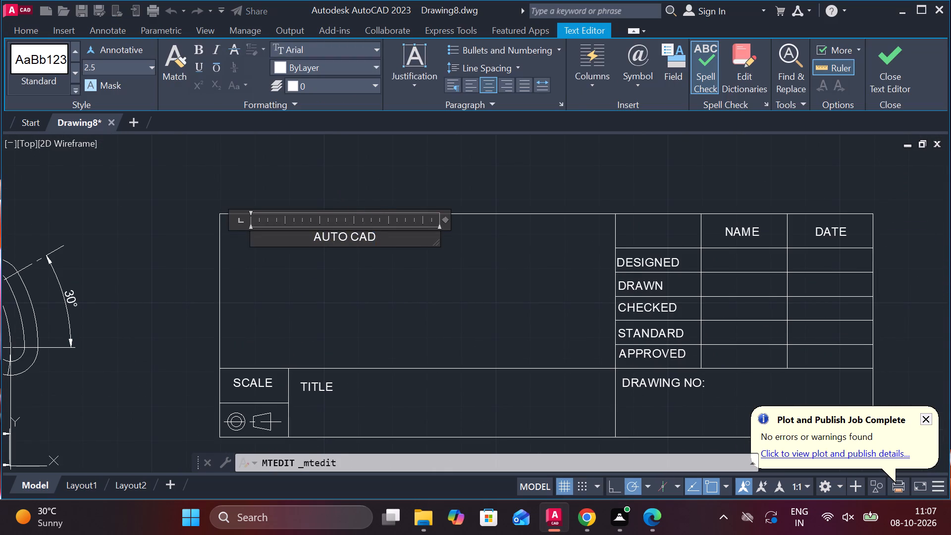
pyautogui.moveTo(364, 236); pyautogui.dragTo(297, 236)
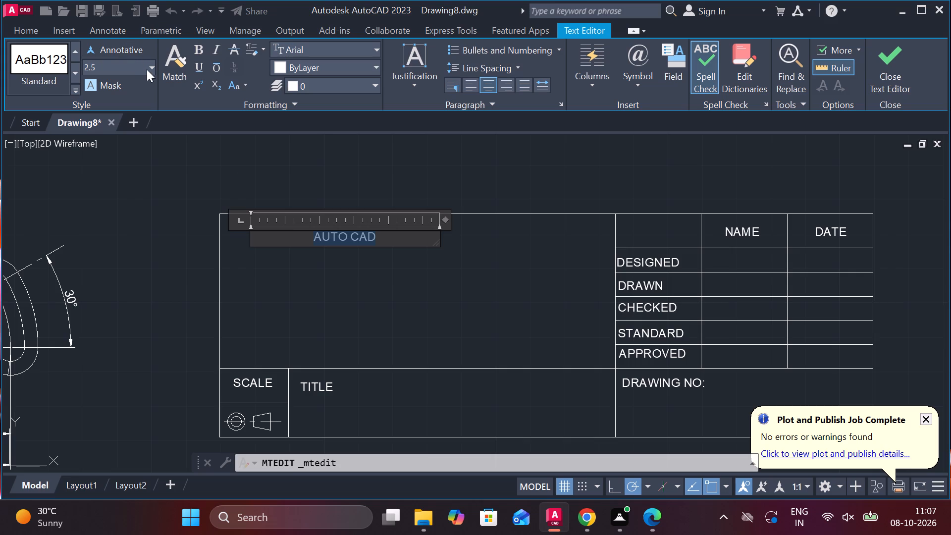
pyautogui.click(152, 65)
pyautogui.click(111, 120)
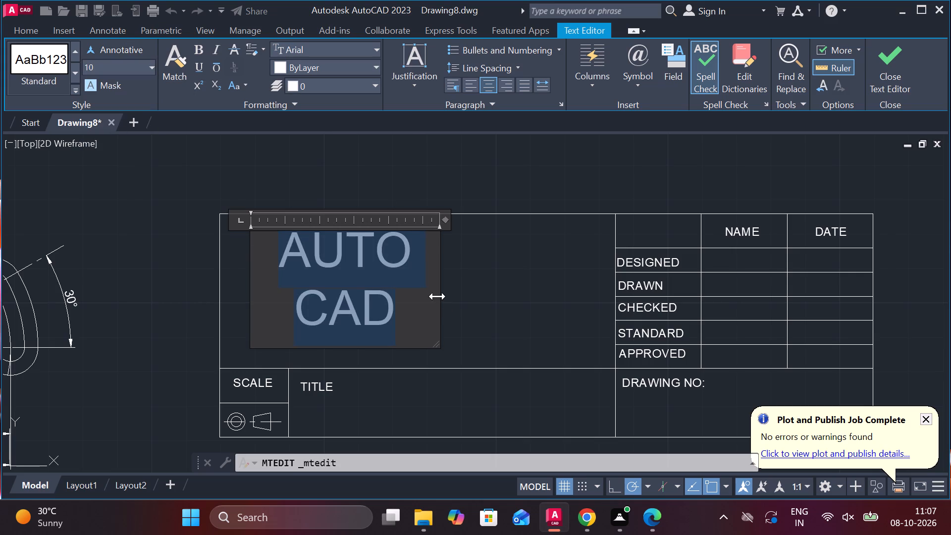
pyautogui.moveTo(437, 296); pyautogui.dragTo(559, 313)
pyautogui.click(886, 66)
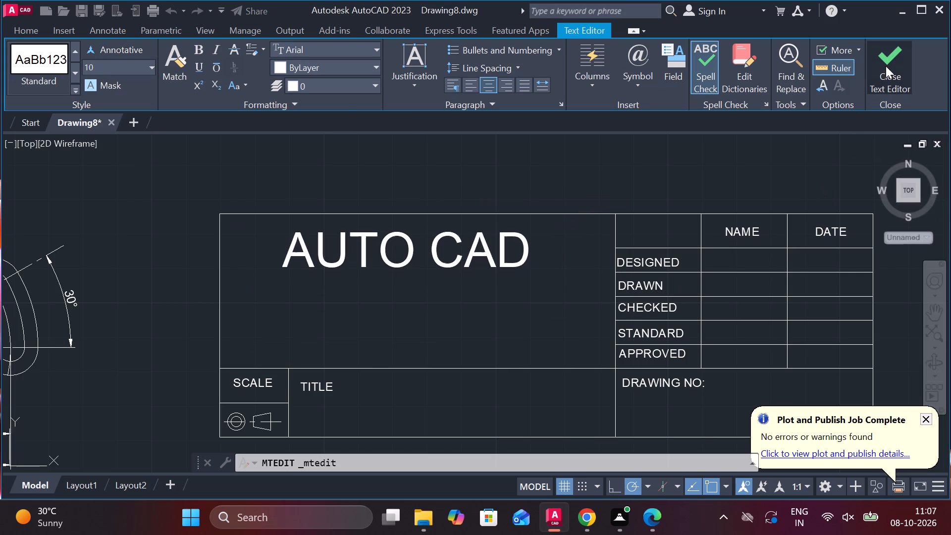
# Move the AUTO CAD text down and slightly right, about 18 units, towards the middle of its title block cell.
pyautogui.click(485, 258)
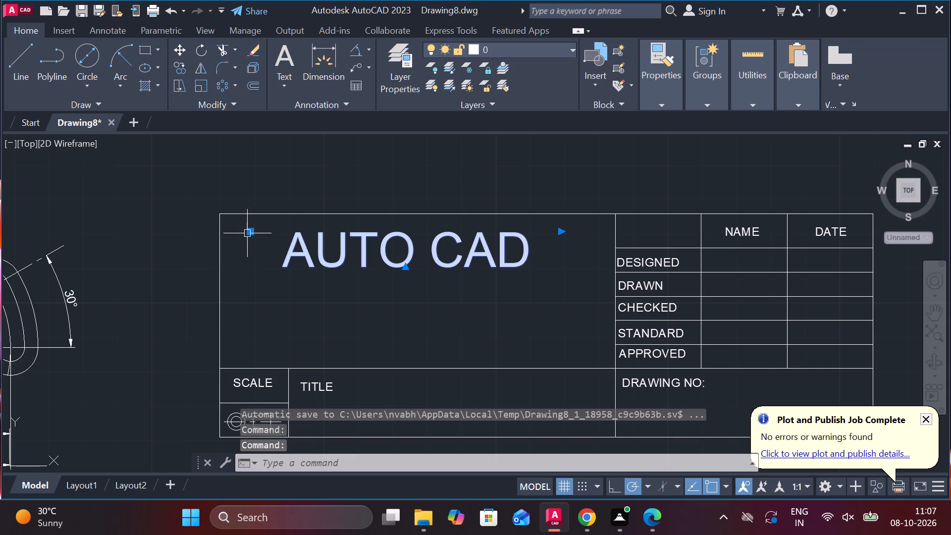
pyautogui.moveTo(248, 234); pyautogui.dragTo(255, 243)
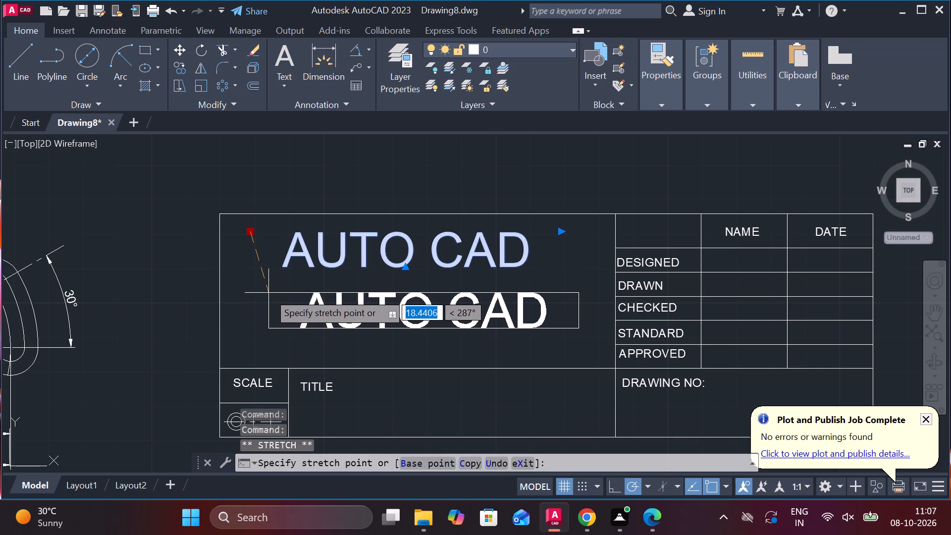
pyautogui.click(267, 287)
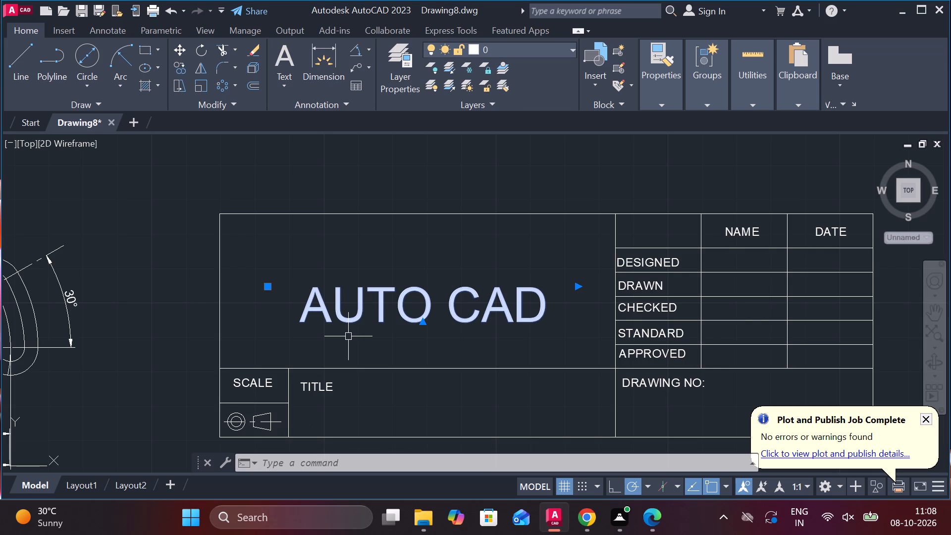
# Examine the dimensioned part drawing next to the title block, then clear the text selection.
pyautogui.scroll(1, 386, 278)
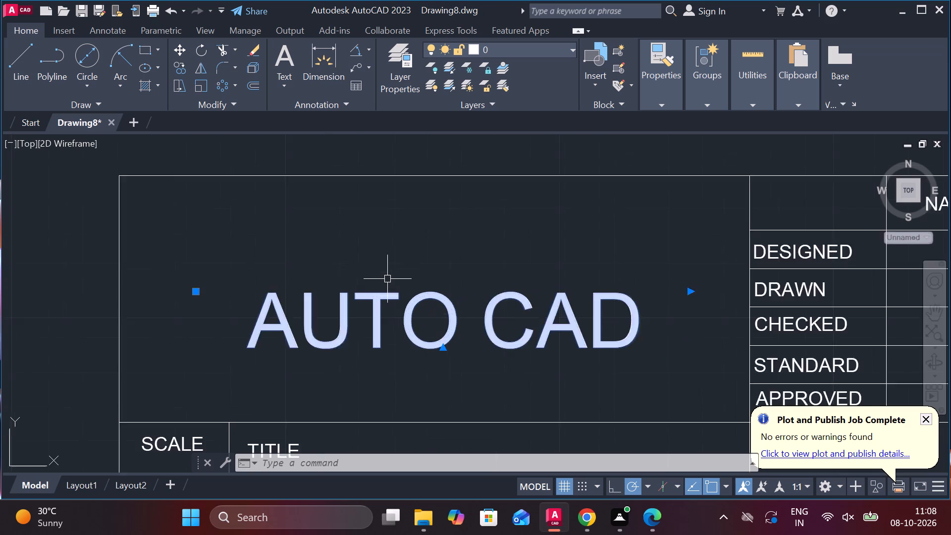
pyautogui.moveTo(398, 281); pyautogui.dragTo(703, 362, button='middle')
pyautogui.scroll(-2, 413, 323)
pyautogui.moveTo(354, 326); pyautogui.dragTo(656, 251, button='middle')
pyautogui.scroll(3, 443, 300)
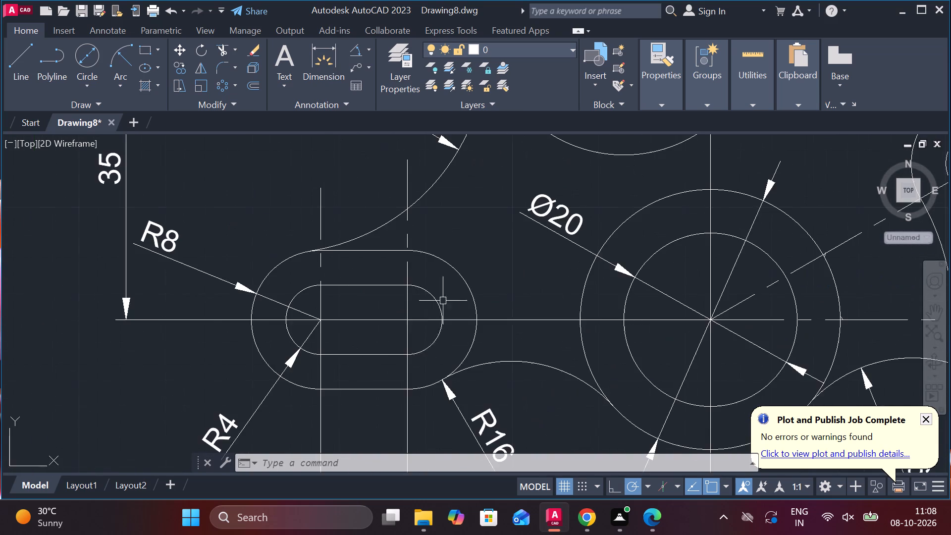
pyautogui.moveTo(450, 320); pyautogui.dragTo(291, 269, button='middle')
pyautogui.scroll(-1, 315, 308)
pyautogui.moveTo(376, 406); pyautogui.dragTo(330, 351, button='middle')
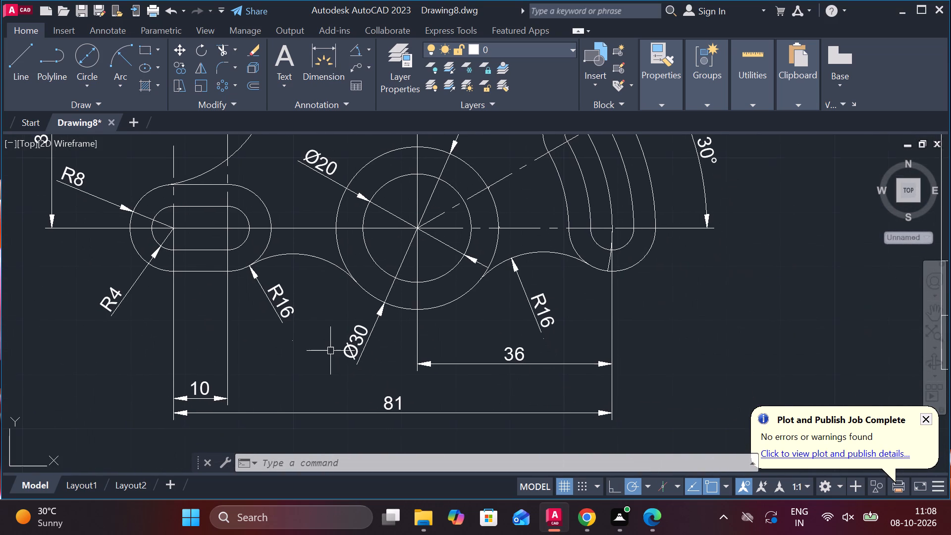
pyautogui.moveTo(728, 314); pyautogui.dragTo(724, 314, button='middle')
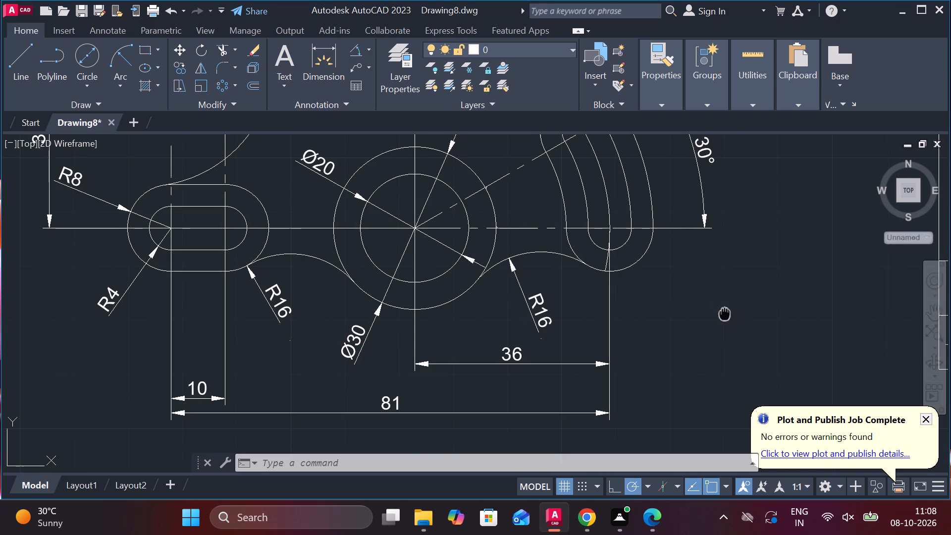
pyautogui.moveTo(724, 314); pyautogui.dragTo(716, 325, button='middle')
pyautogui.scroll(-1, 720, 310)
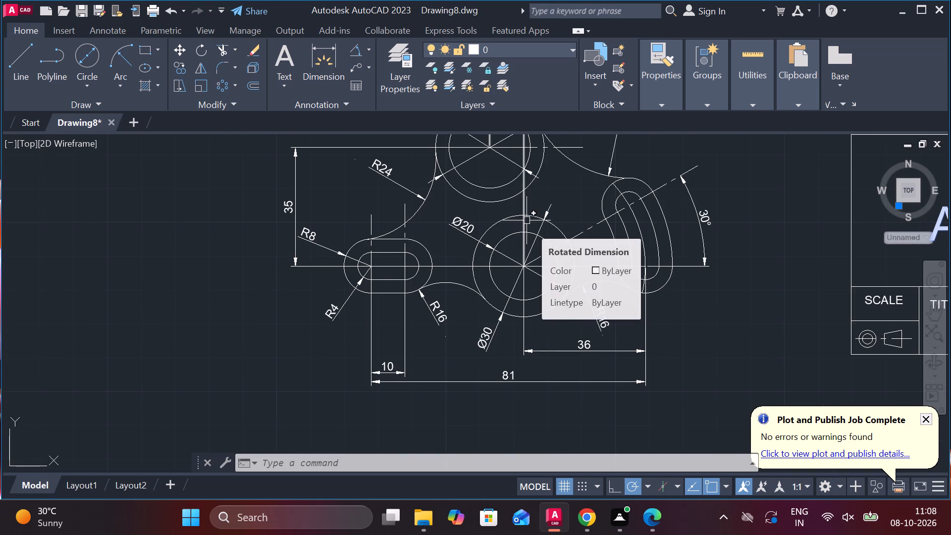
pyautogui.moveTo(762, 201); pyautogui.dragTo(672, 304, button='middle')
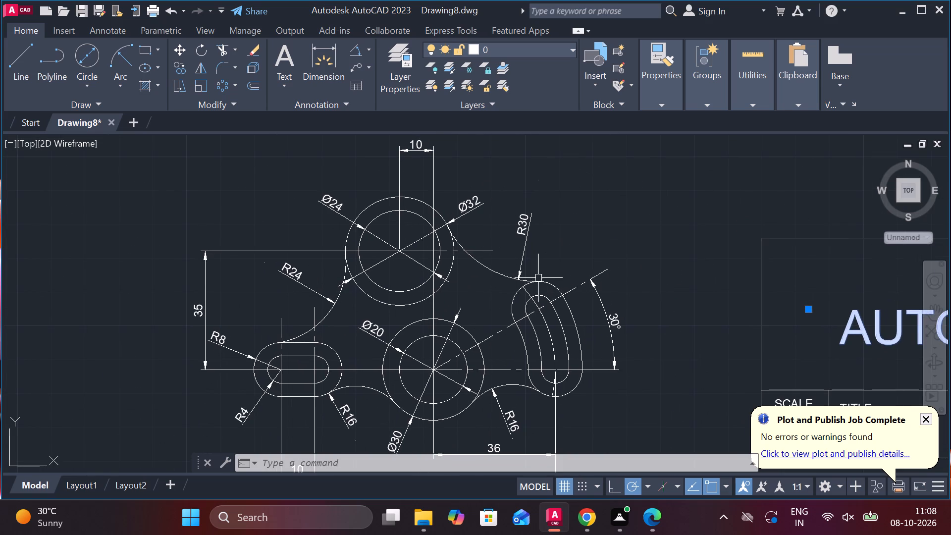
pyautogui.scroll(1, 480, 275)
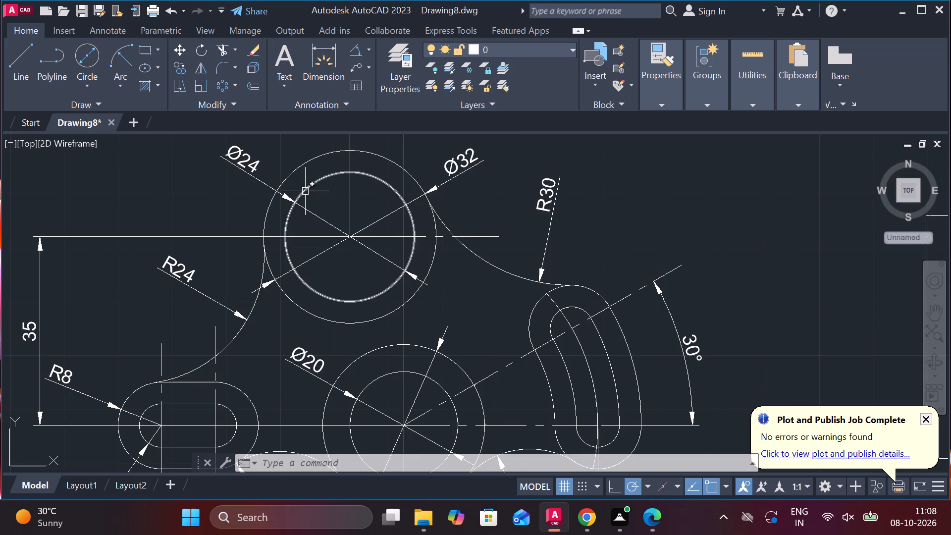
pyautogui.scroll(-1, 372, 235)
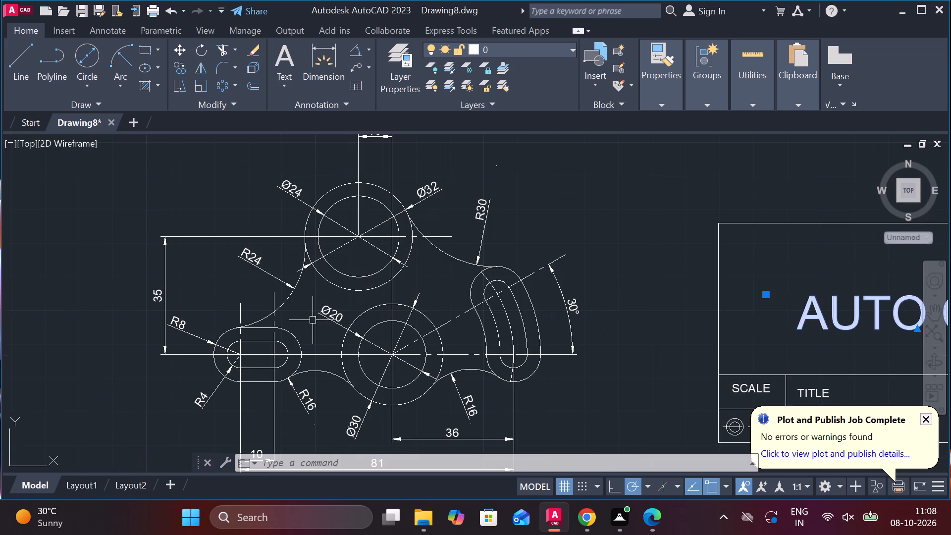
pyautogui.scroll(-1, 554, 391)
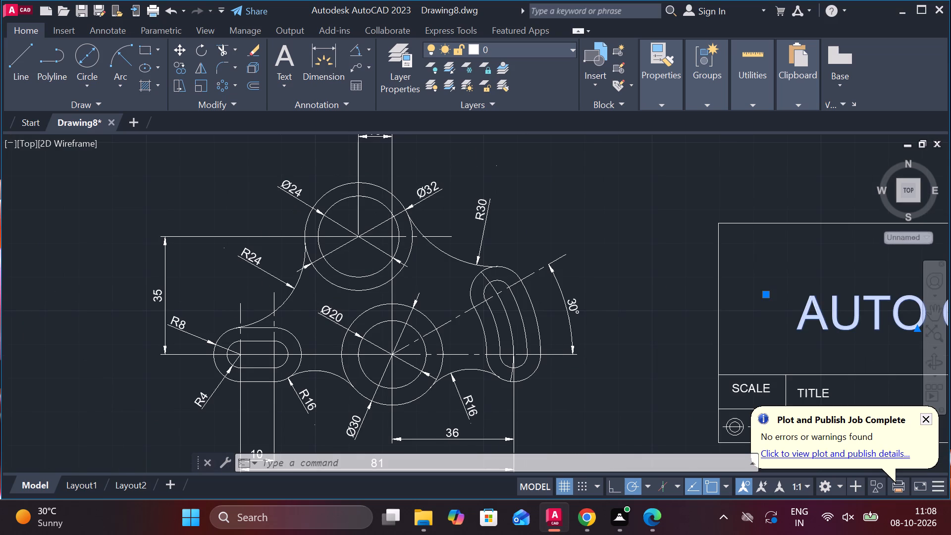
pyautogui.moveTo(555, 395); pyautogui.dragTo(540, 381, button='middle')
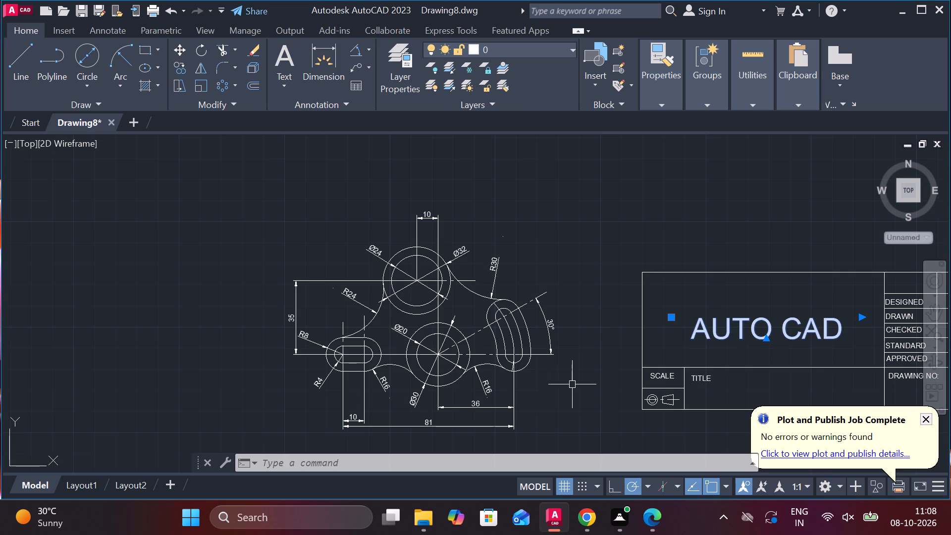
pyautogui.scroll(-1, 554, 367)
pyautogui.moveTo(517, 367); pyautogui.dragTo(459, 356, button='middle')
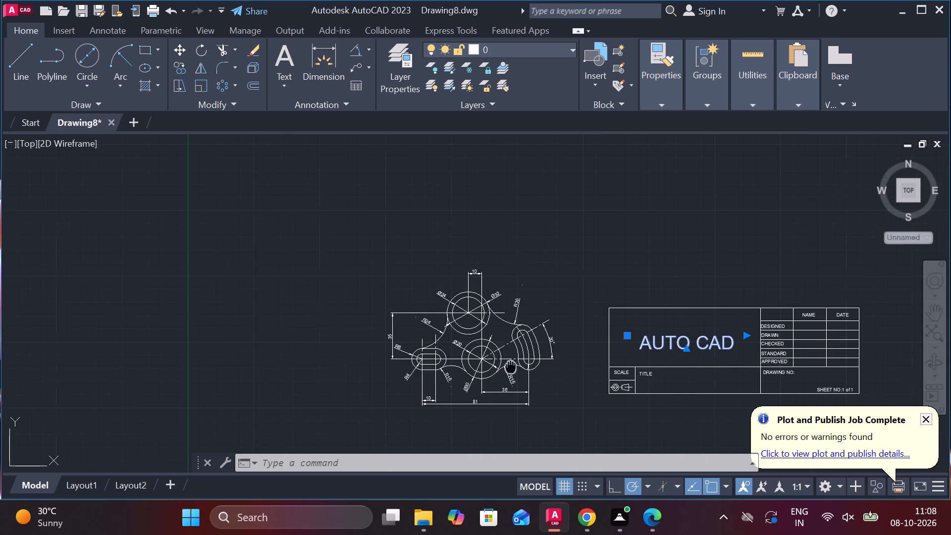
pyautogui.moveTo(459, 356); pyautogui.dragTo(448, 349, button='middle')
pyautogui.scroll(2, 602, 358)
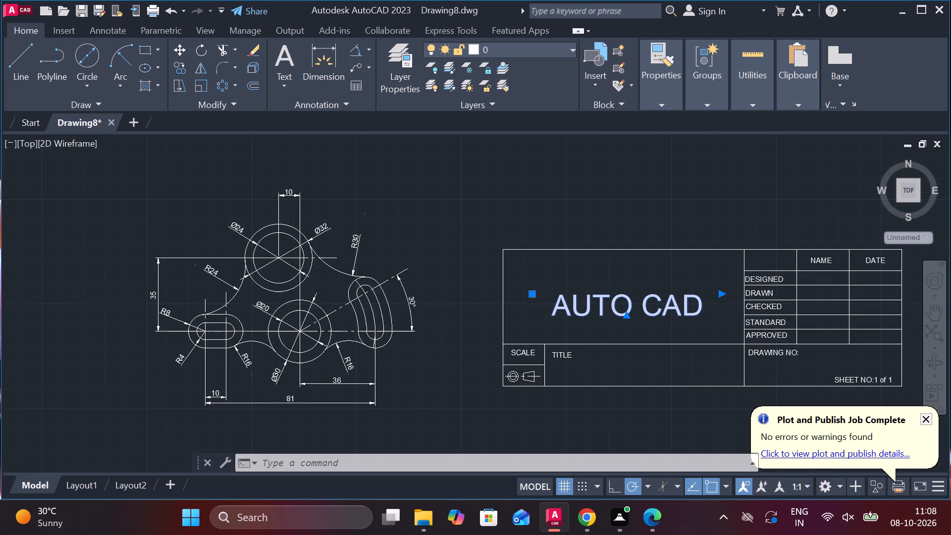
pyautogui.press('Escape')
# Change the title block's SCALE text to SCALE 1:1 and widen its text frame so it fits on one line.
pyautogui.scroll(2, 576, 353)
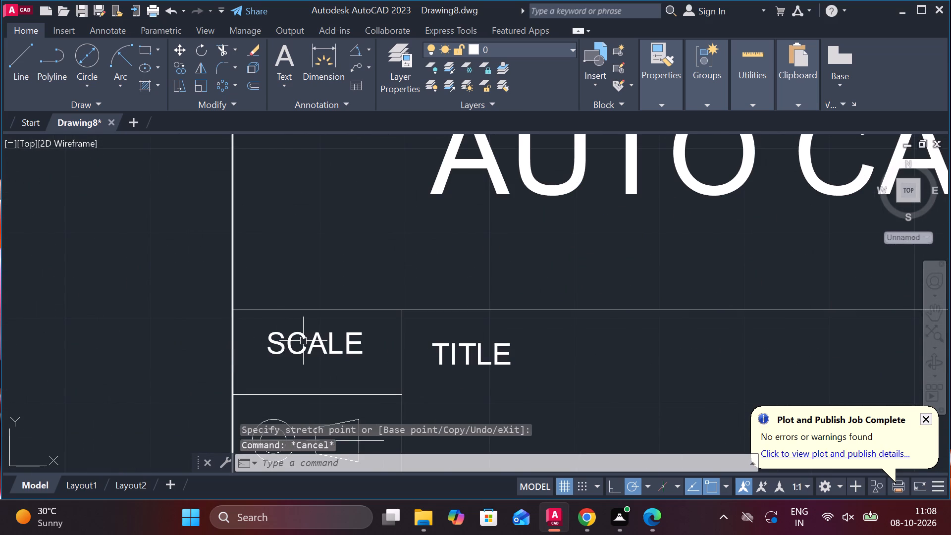
pyautogui.doubleClick(303, 341)
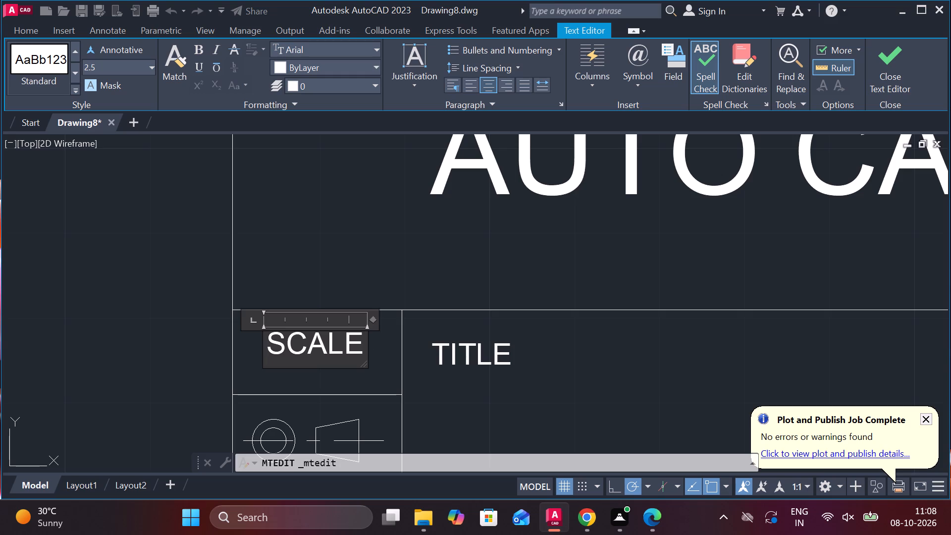
pyautogui.click(362, 345)
pyautogui.press('space')
pyautogui.write('1')
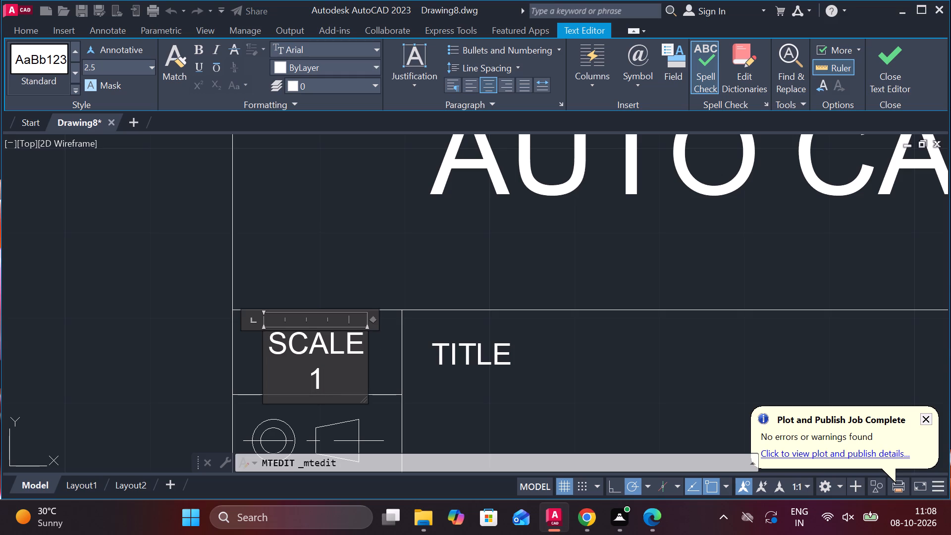
pyautogui.hotkey('shift', ':')
pyautogui.press('1')
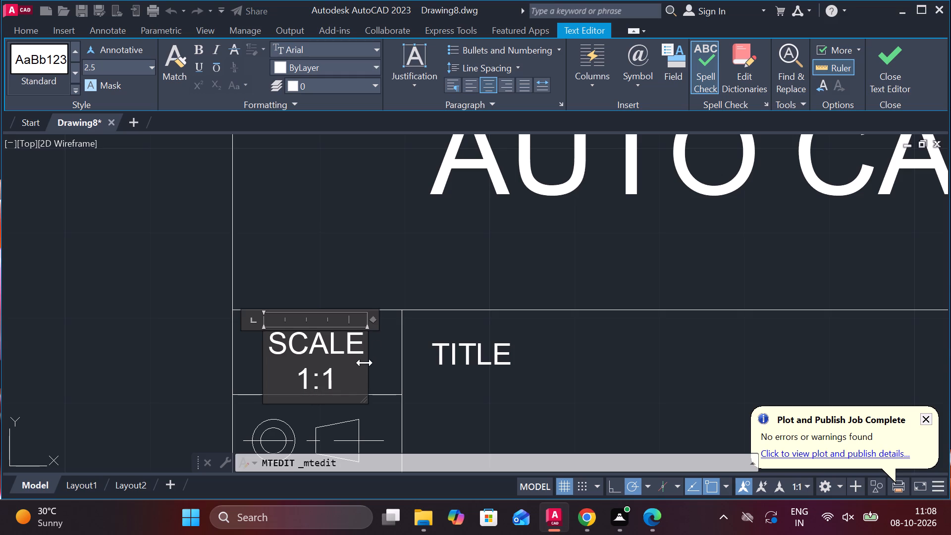
pyautogui.moveTo(365, 363); pyautogui.dragTo(409, 377)
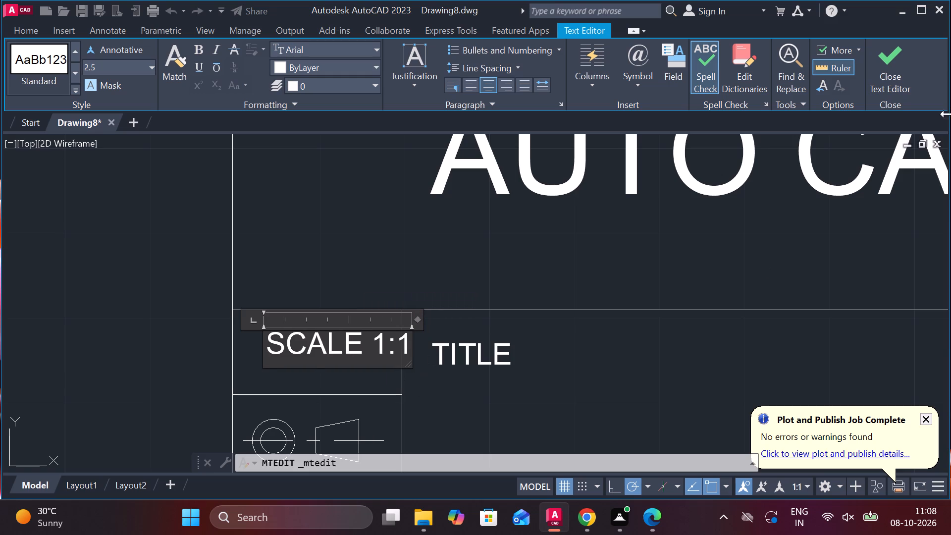
pyautogui.click(895, 72)
# Turn object snap off and shift the SCALE 1:1 text left so it sits clear of both side lines of its cell.
pyautogui.click(323, 356)
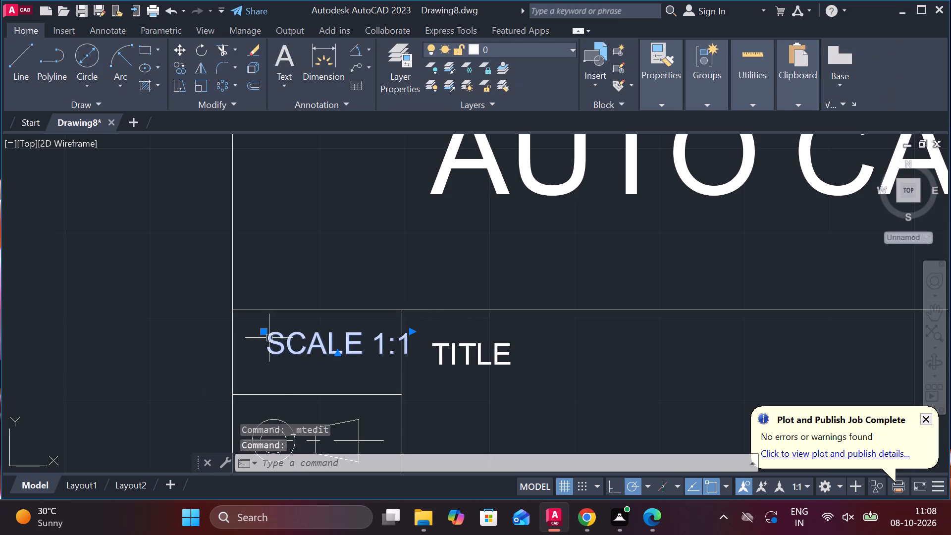
pyautogui.click(265, 333)
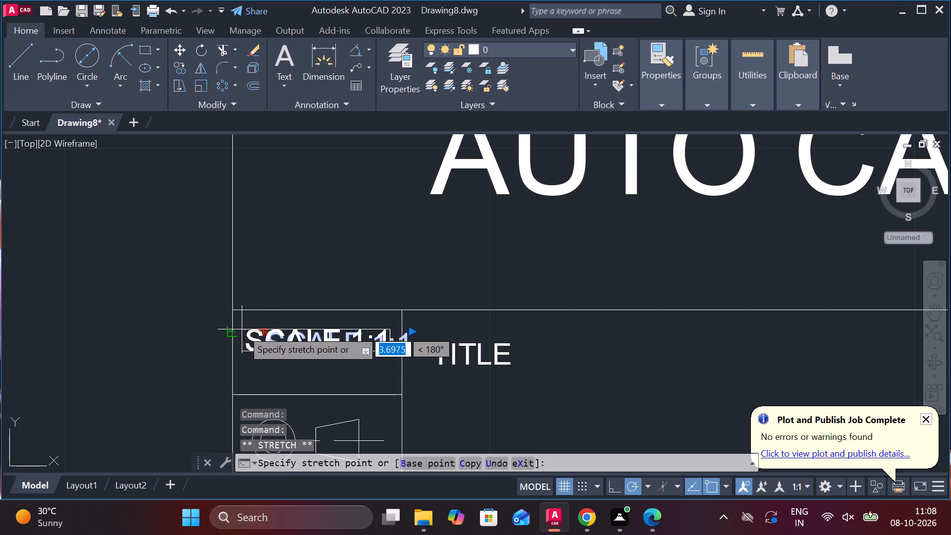
pyautogui.click(241, 329)
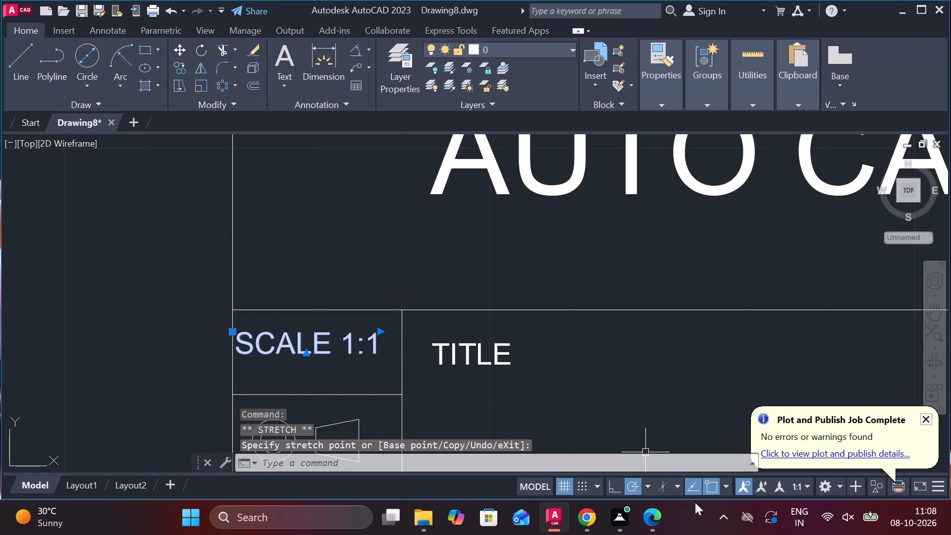
pyautogui.click(705, 488)
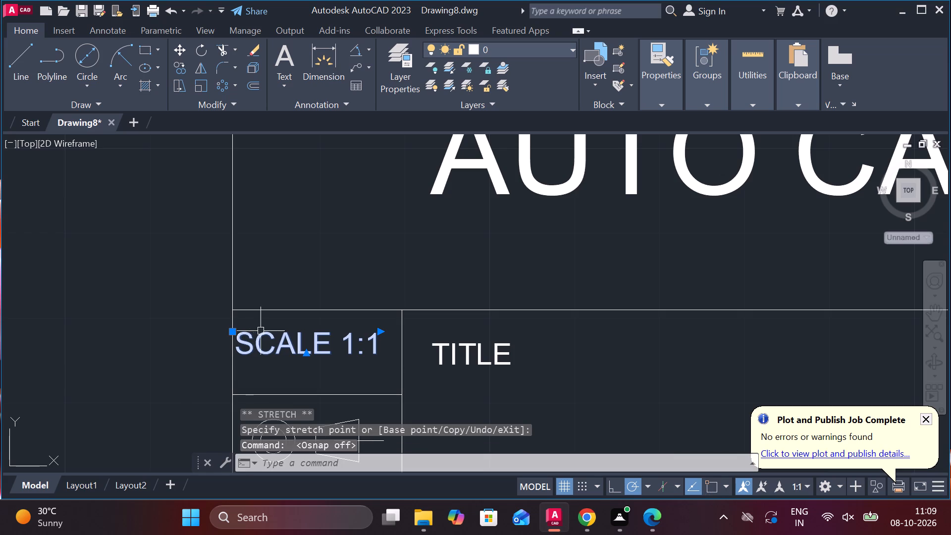
pyautogui.click(233, 331)
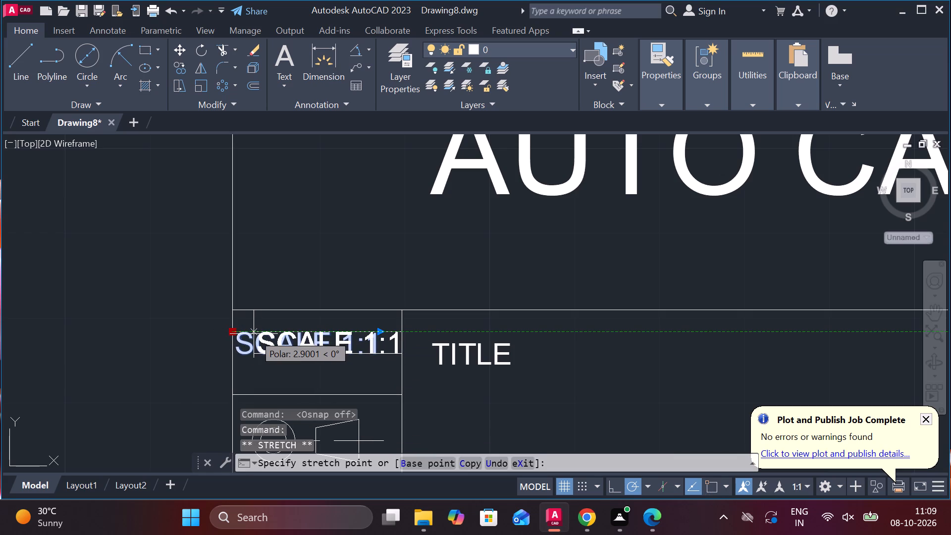
pyautogui.click(246, 334)
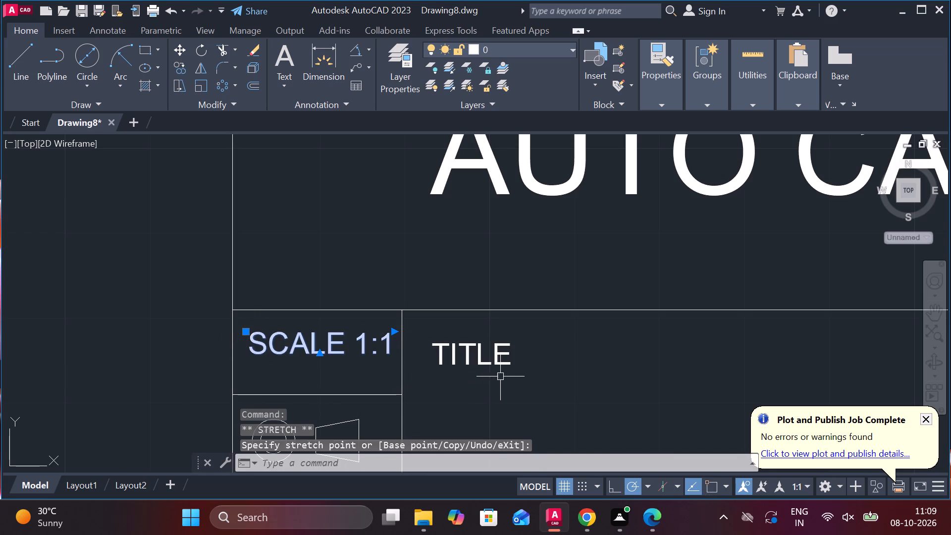
pyautogui.press('Escape')
# Move the AUTO CAD text about 5 units up and slightly left within its title block cell.
pyautogui.scroll(-3, 502, 376)
pyautogui.scroll(2, 646, 377)
pyautogui.moveTo(646, 377); pyautogui.dragTo(279, 324, button='middle')
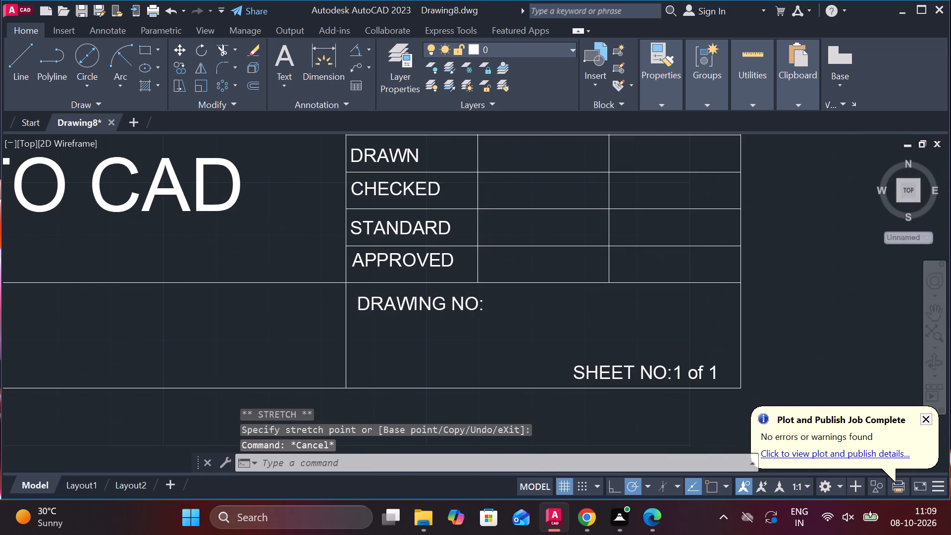
pyautogui.scroll(-1, 459, 336)
pyautogui.moveTo(455, 318); pyautogui.dragTo(540, 349, button='middle')
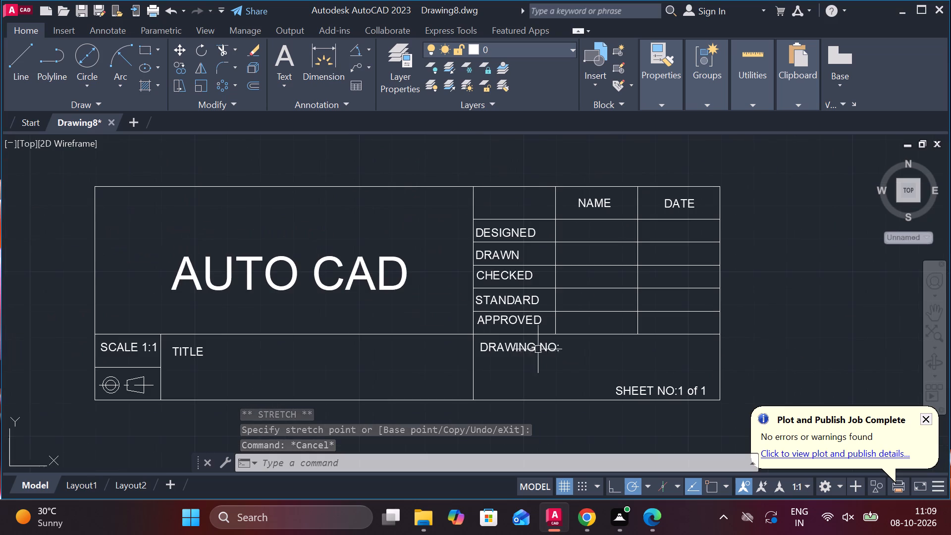
pyautogui.moveTo(176, 302); pyautogui.dragTo(344, 316, button='middle')
pyautogui.click(421, 295)
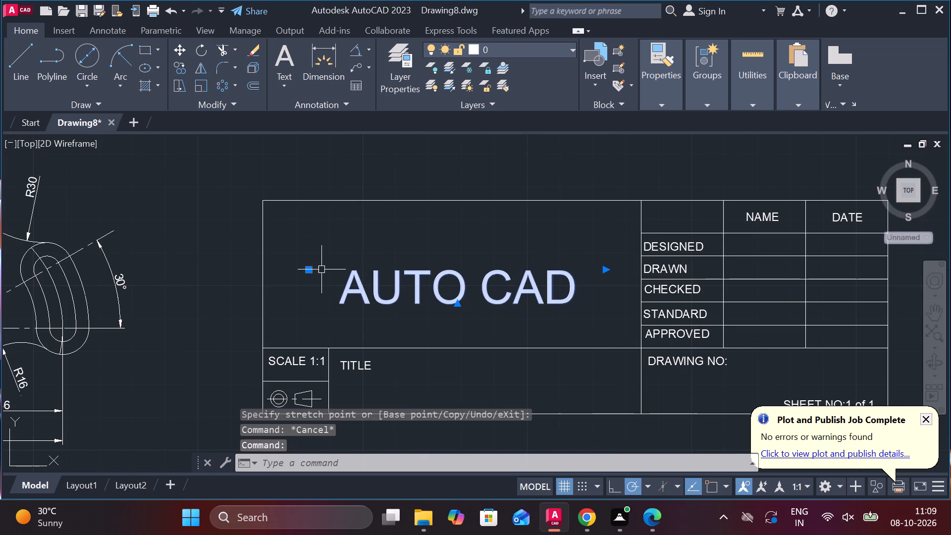
pyautogui.click(310, 269)
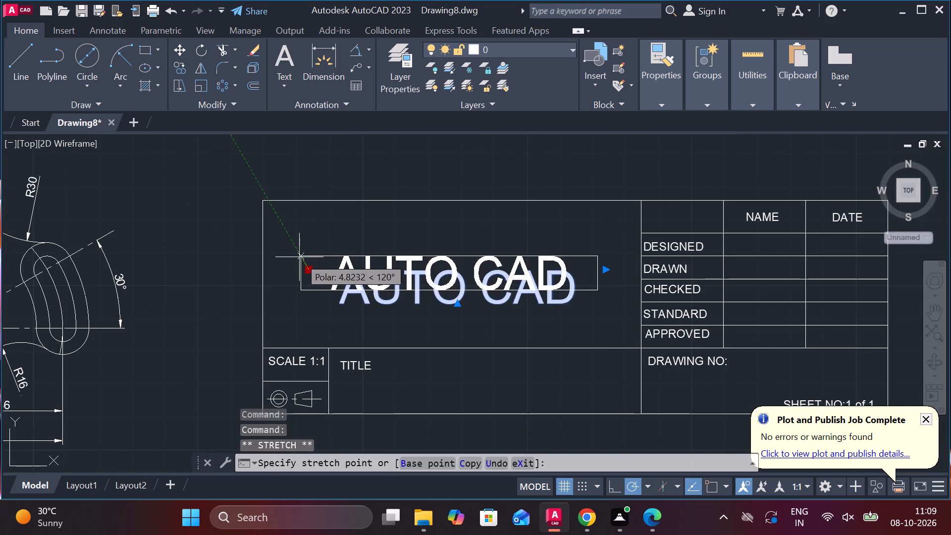
pyautogui.click(299, 257)
pyautogui.scroll(1, 360, 364)
pyautogui.press('Escape')
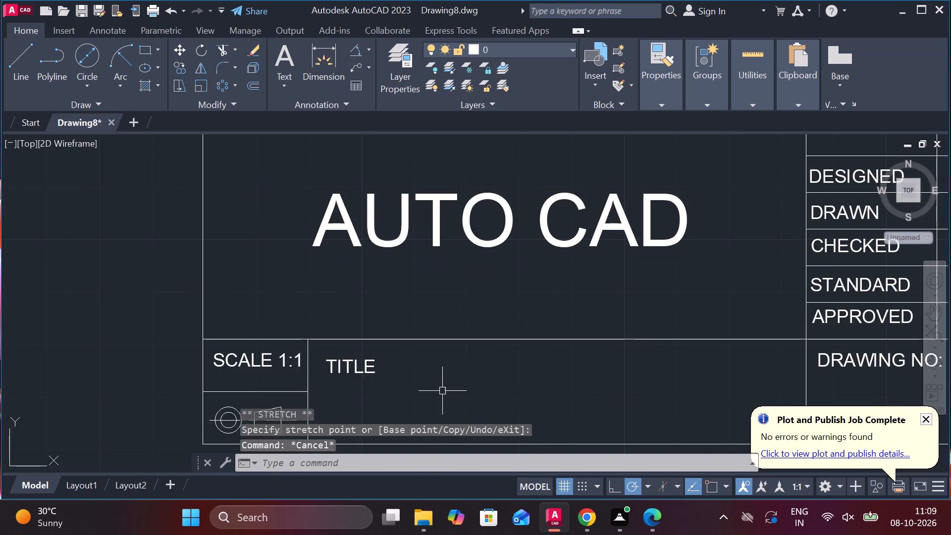
# Add multiline text reading MECHANICAL LINKAGE OR BRACKET PLATE in a wide frame below and beside the TITLE label.
pyautogui.write('MT')
pyautogui.press('Return')
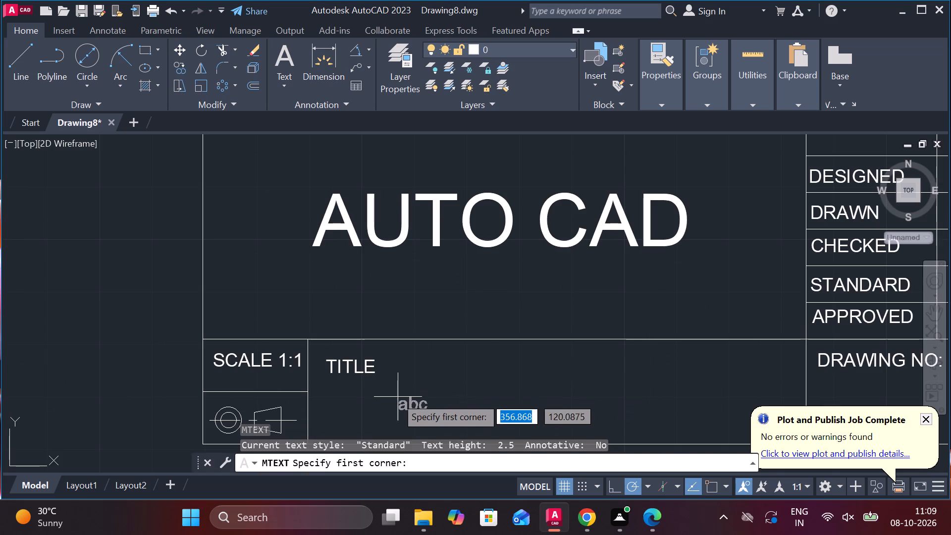
pyautogui.click(383, 391)
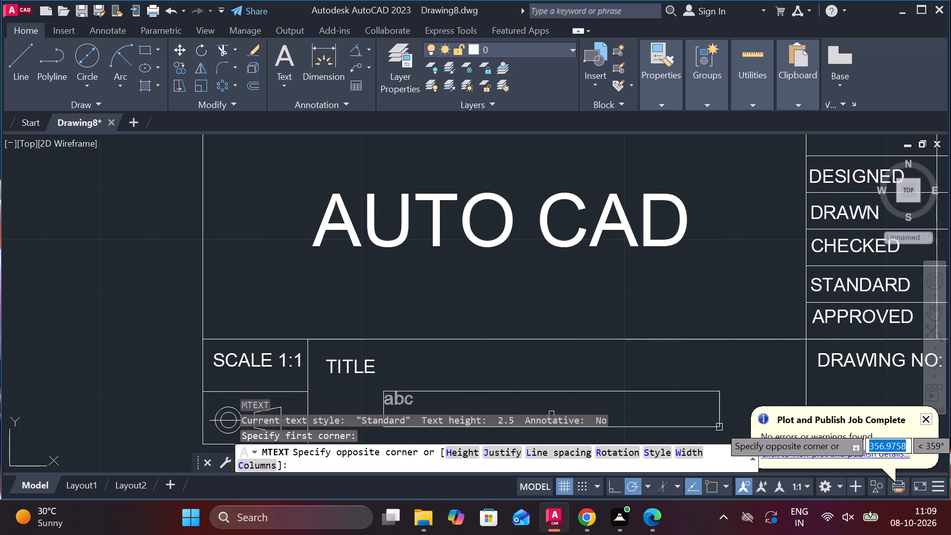
pyautogui.click(719, 426)
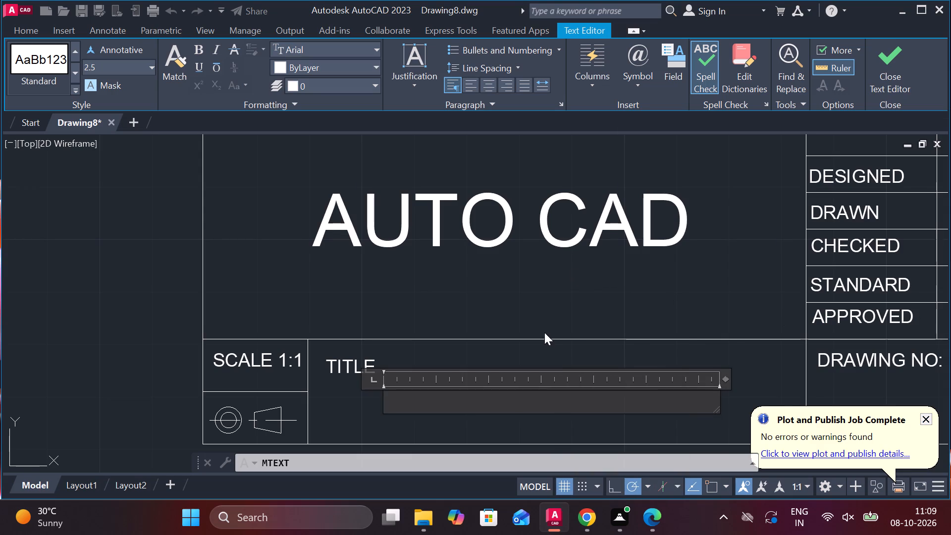
pyautogui.write('MECHANI')
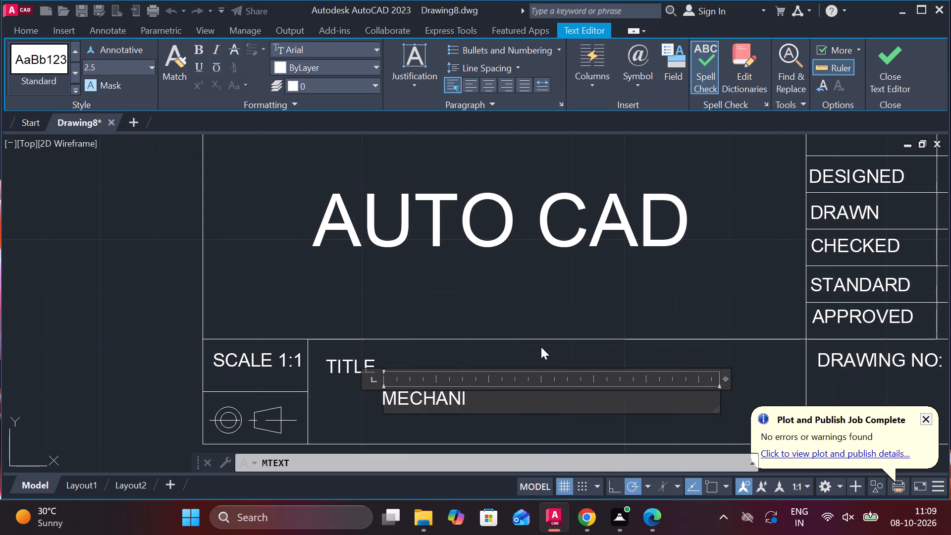
pyautogui.write('CAL LINKA')
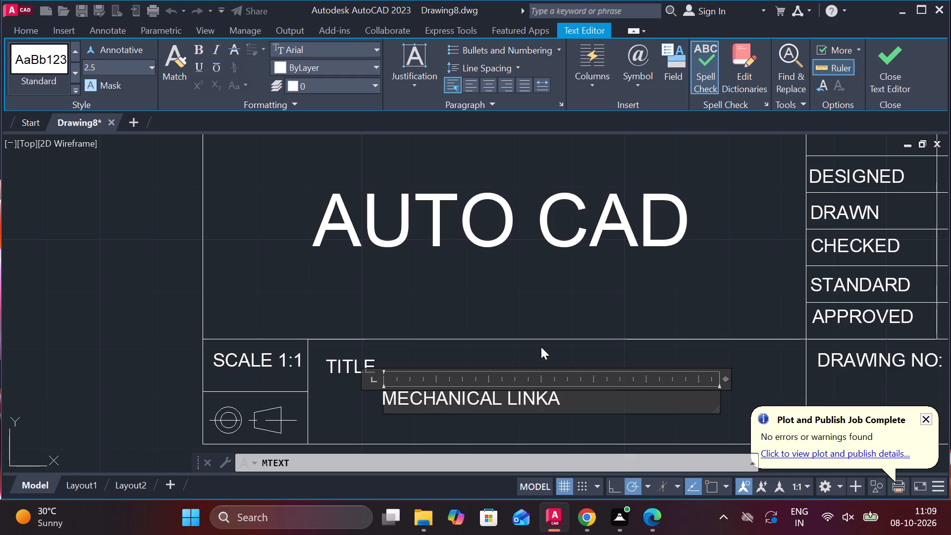
pyautogui.write('GE OR')
pyautogui.press('space')
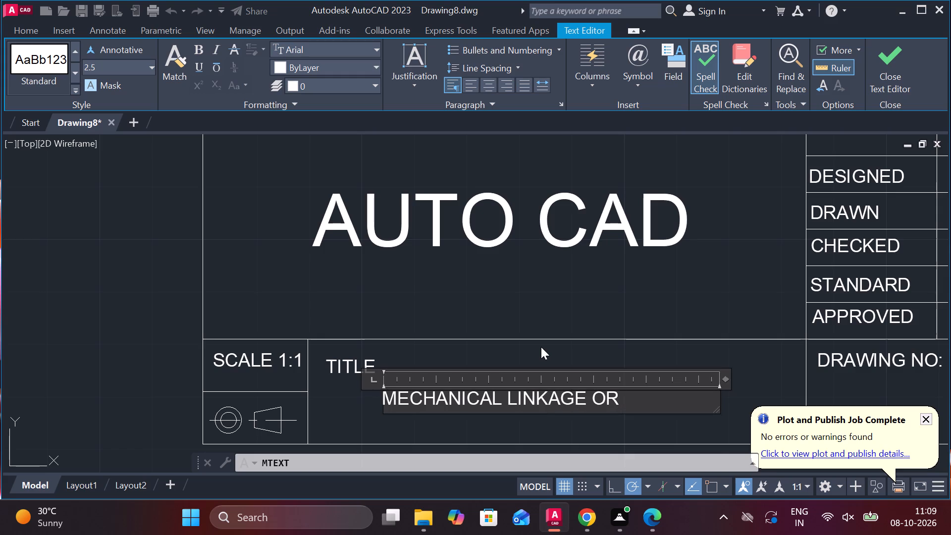
pyautogui.write('BRACK')
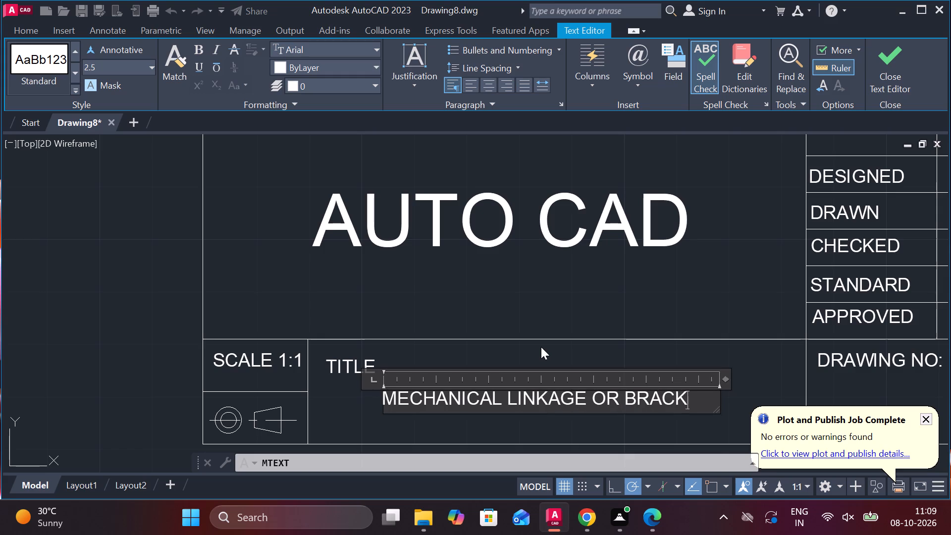
pyautogui.press('BackSpace')
pyautogui.press('BackSpace')
pyautogui.press('BackSpace')
pyautogui.press('BackSpace')
pyautogui.press('BackSpace')
pyautogui.press('BackSpace')
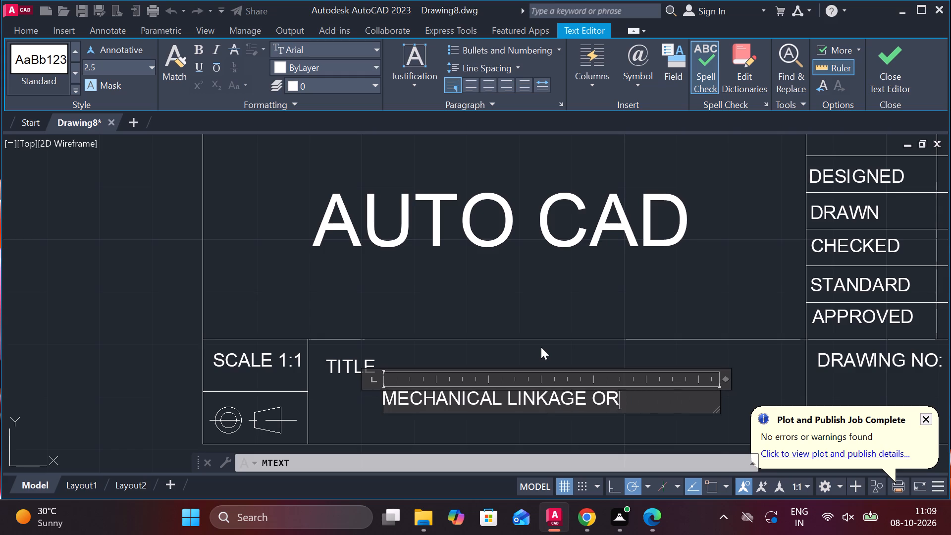
pyautogui.press('BackSpace')
pyautogui.press('BackSpace')
pyautogui.press('BackSpace')
pyautogui.press('space')
pyautogui.write('OR')
pyautogui.press('space')
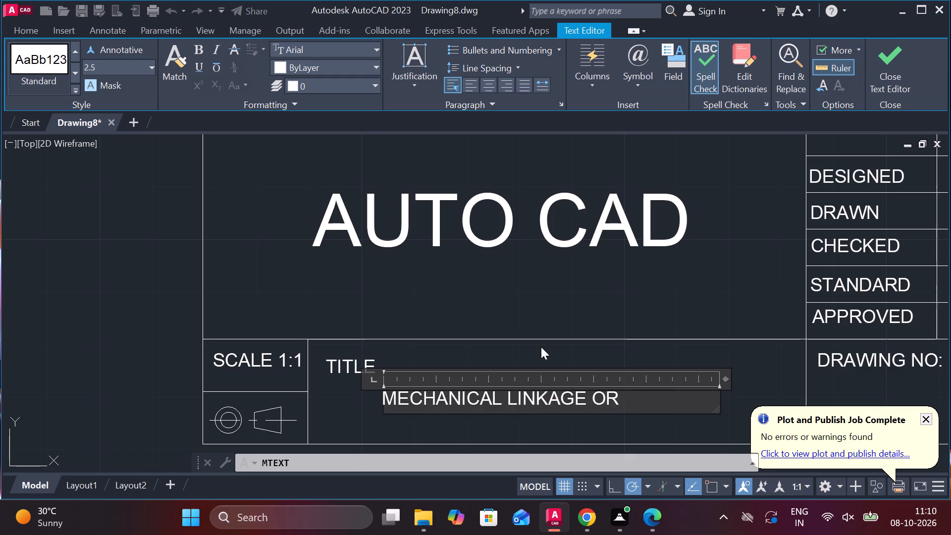
pyautogui.write('BRACKET PLATE')
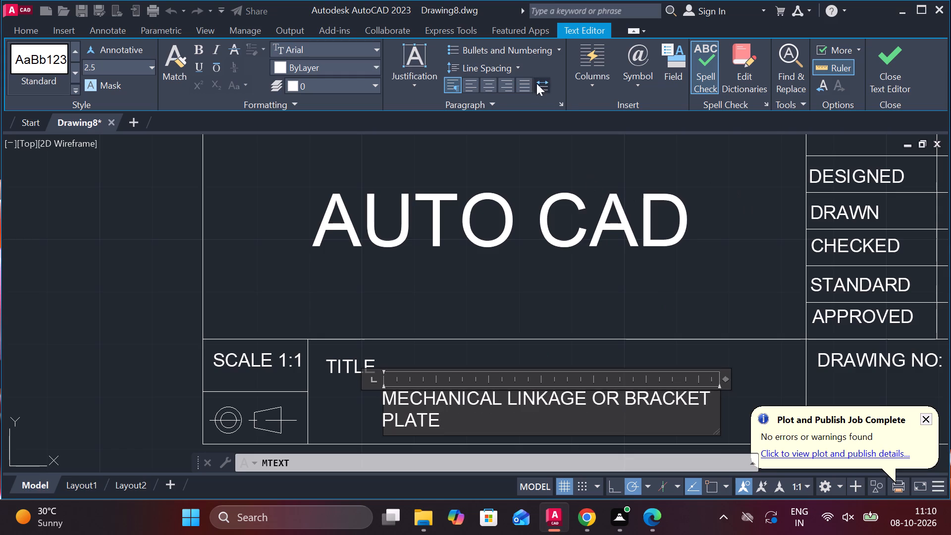
# Centre the MECHANICAL LINKAGE OR BRACKET PLATE text in its frame and finish editing it.
pyautogui.click(483, 79)
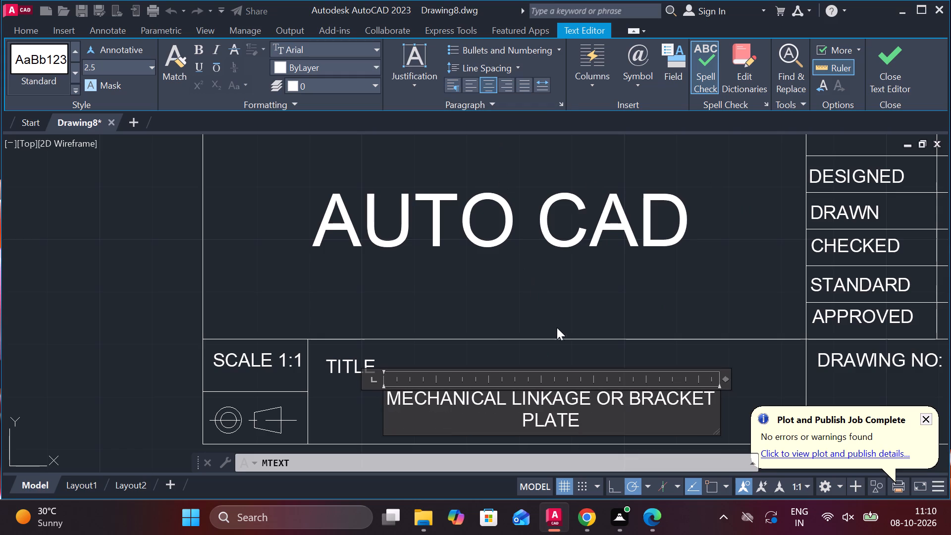
pyautogui.scroll(-1, 559, 329)
pyautogui.scroll(1, 561, 370)
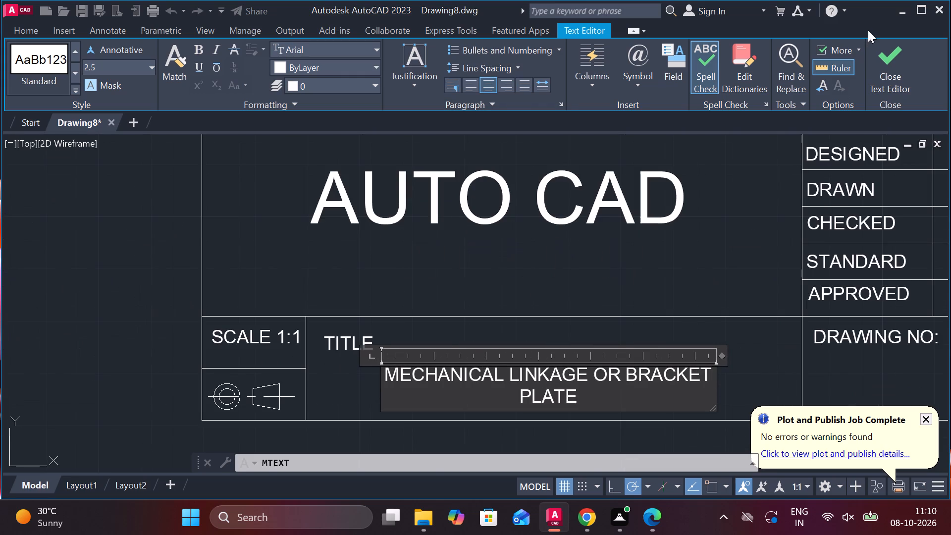
pyautogui.click(894, 71)
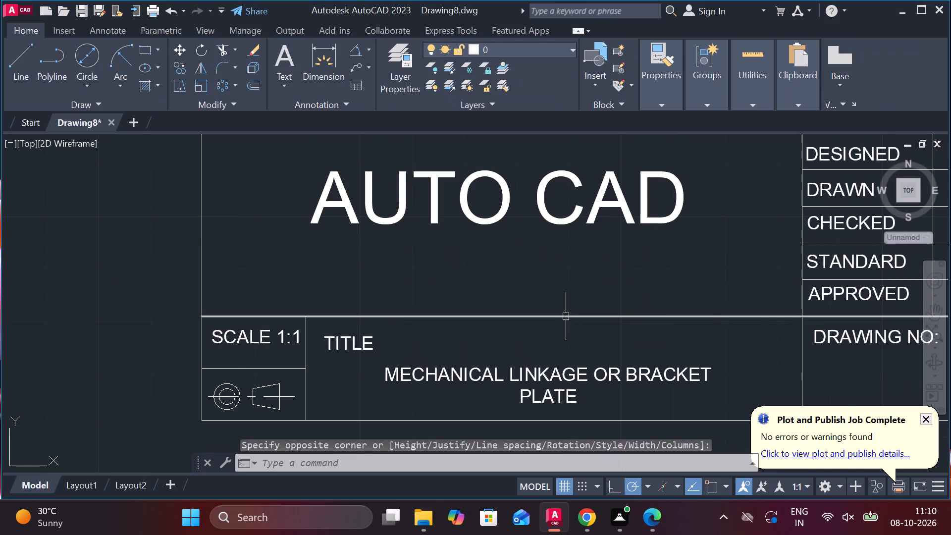
# With object snap on, move the whole title block by its lower-right corner about 90 units down and left, below and beside the part drawing.
pyautogui.scroll(-2, 564, 317)
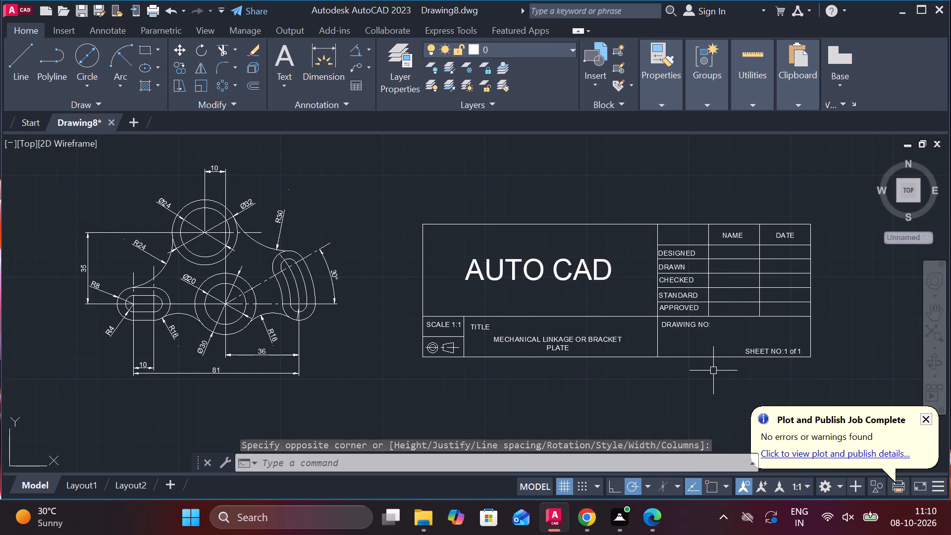
pyautogui.middleClick(711, 371)
pyautogui.click(391, 179)
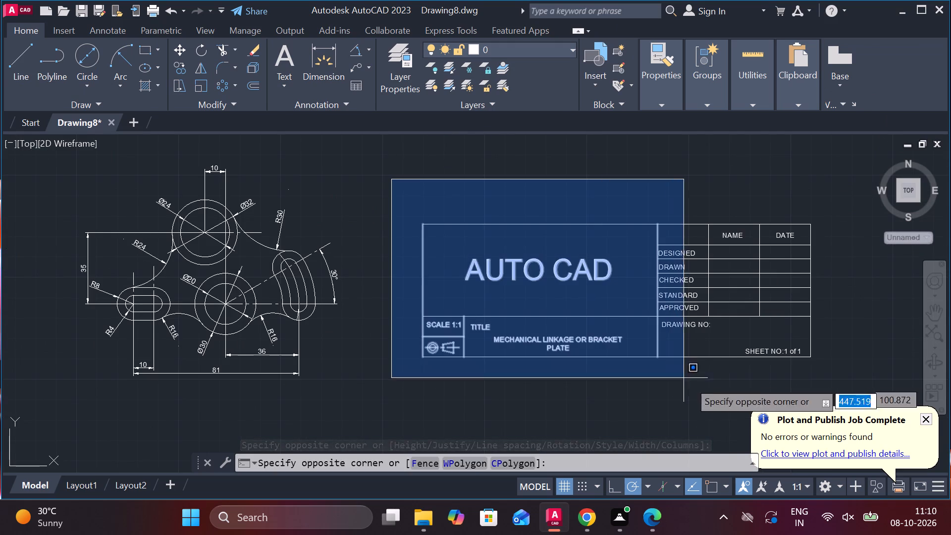
pyautogui.moveTo(741, 395); pyautogui.dragTo(605, 309, button='middle')
pyautogui.click(755, 321)
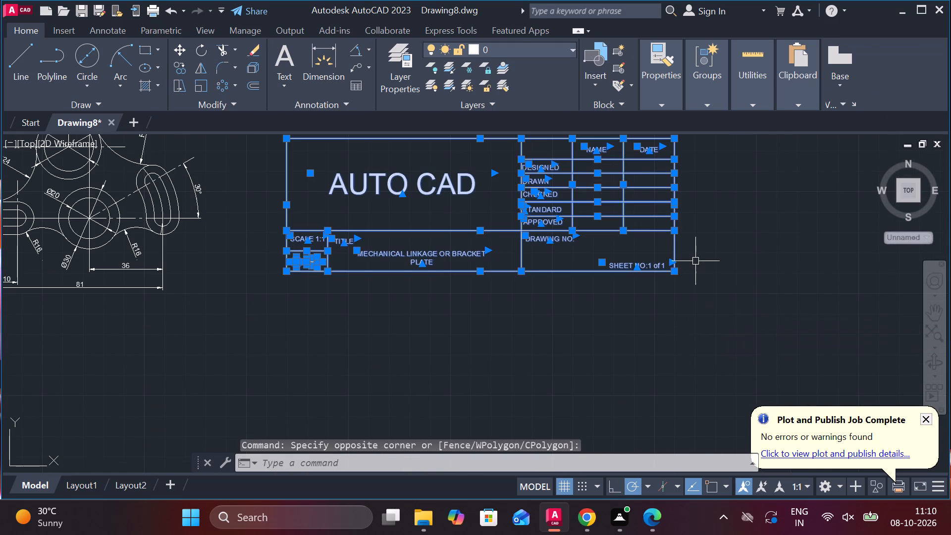
pyautogui.press('m')
pyautogui.press('Return')
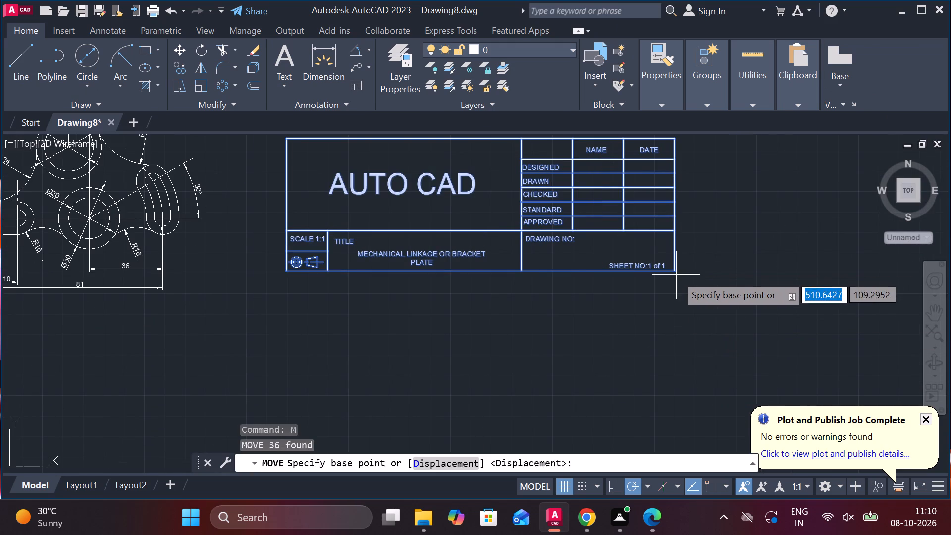
pyautogui.click(705, 483)
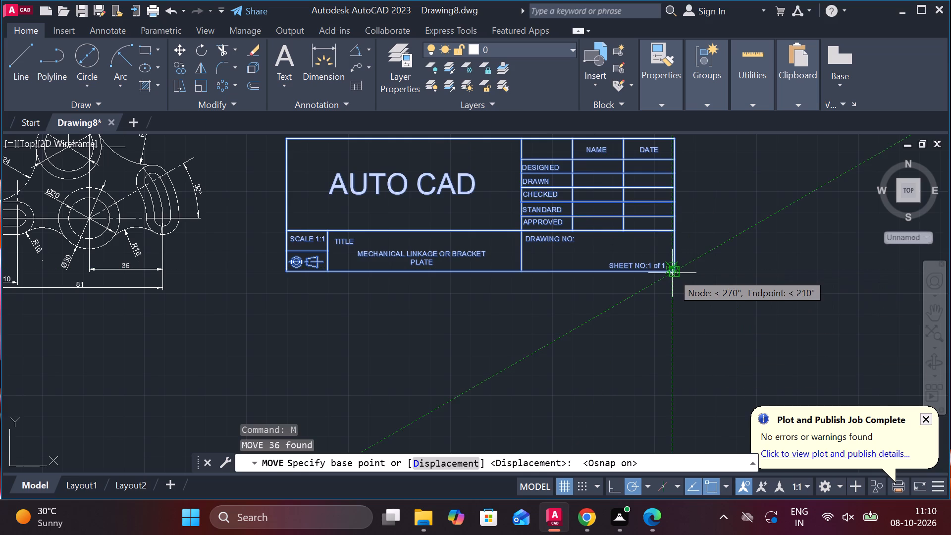
pyautogui.scroll(3, 672, 273)
pyautogui.click(669, 269)
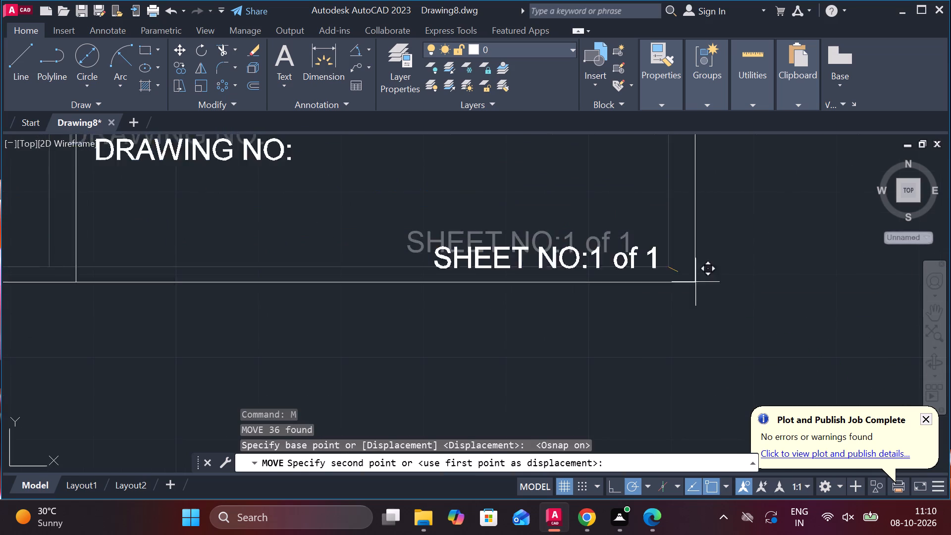
pyautogui.scroll(-3, 709, 294)
pyautogui.scroll(-2, 737, 341)
pyautogui.scroll(1, 682, 402)
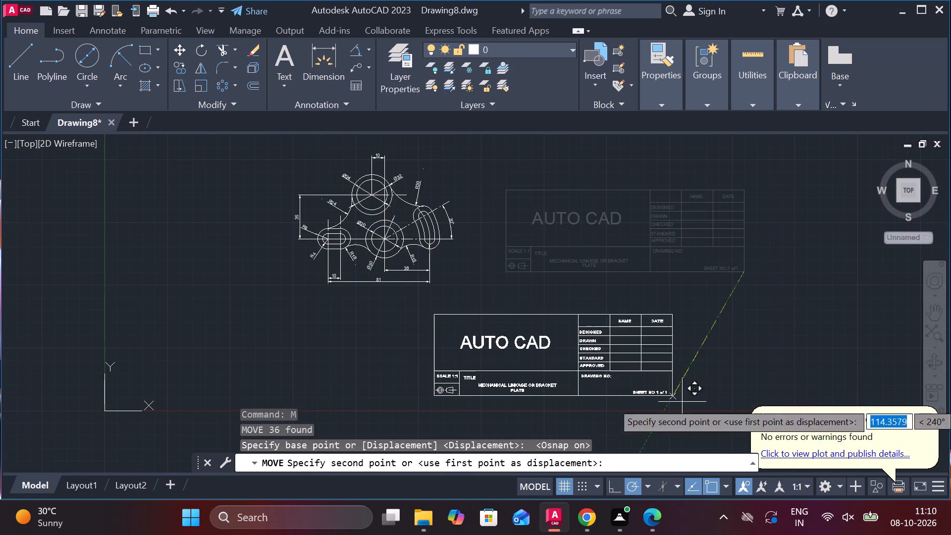
pyautogui.scroll(1, 626, 374)
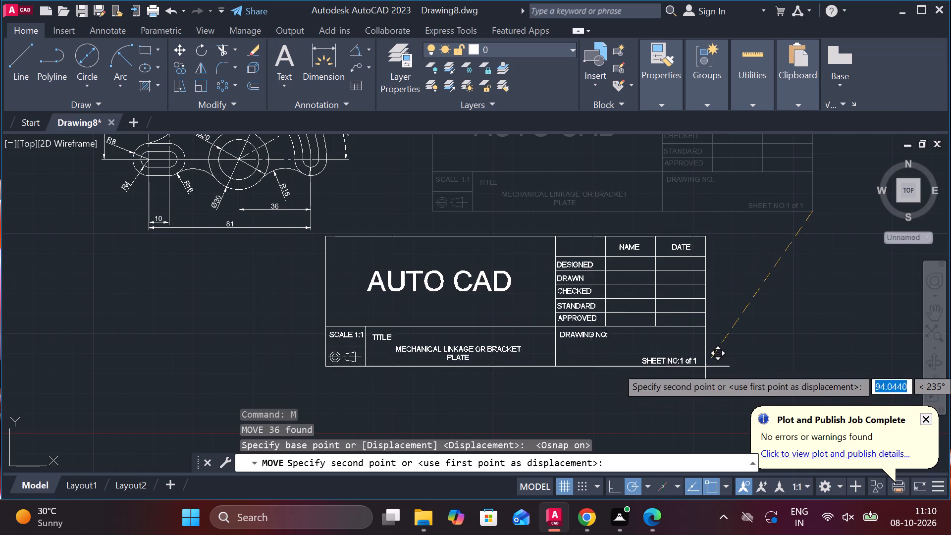
pyautogui.click(707, 362)
pyautogui.press('Escape')
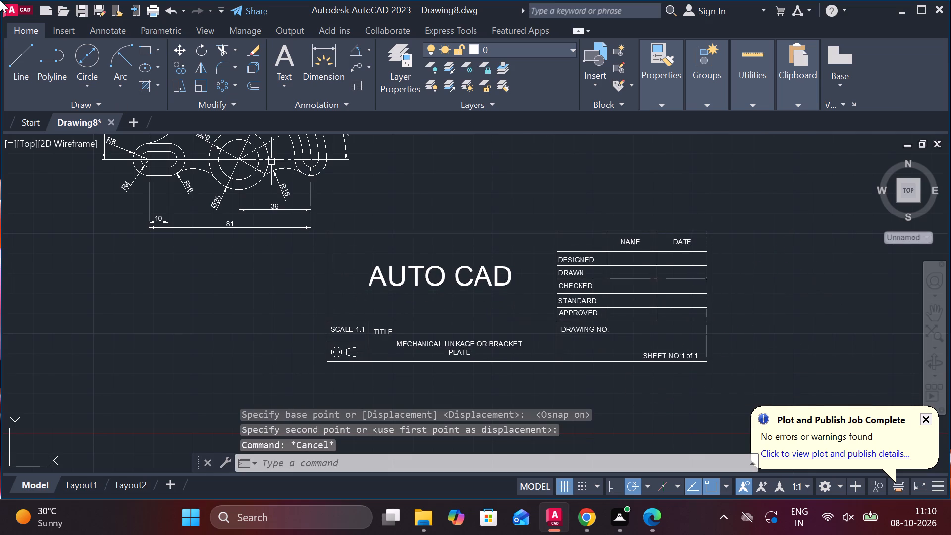
# Draw a border rectangle about 330 by 190 units from the title block's lower-right corner to above and left of the part drawing.
pyautogui.click(146, 46)
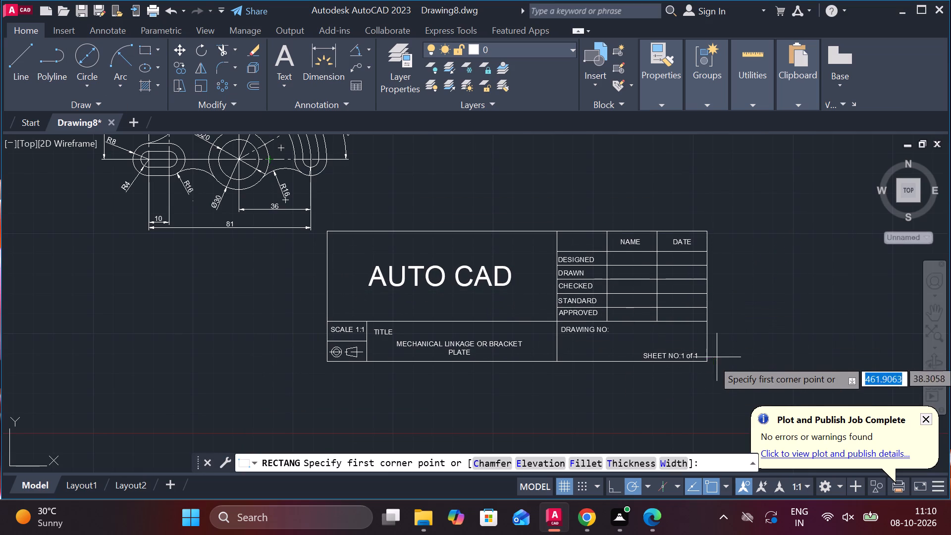
pyautogui.click(710, 361)
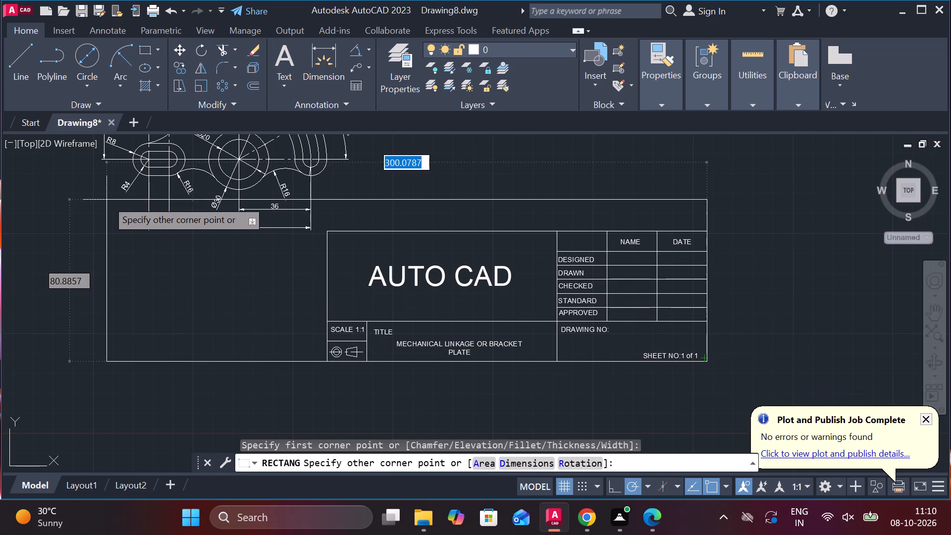
pyautogui.moveTo(106, 200); pyautogui.dragTo(196, 392, button='middle')
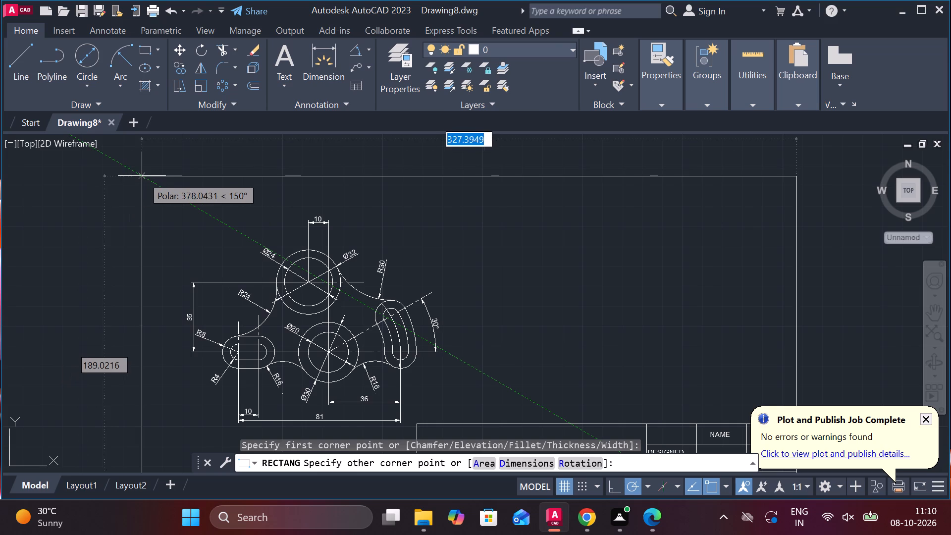
pyautogui.click(134, 173)
pyautogui.scroll(-2, 559, 225)
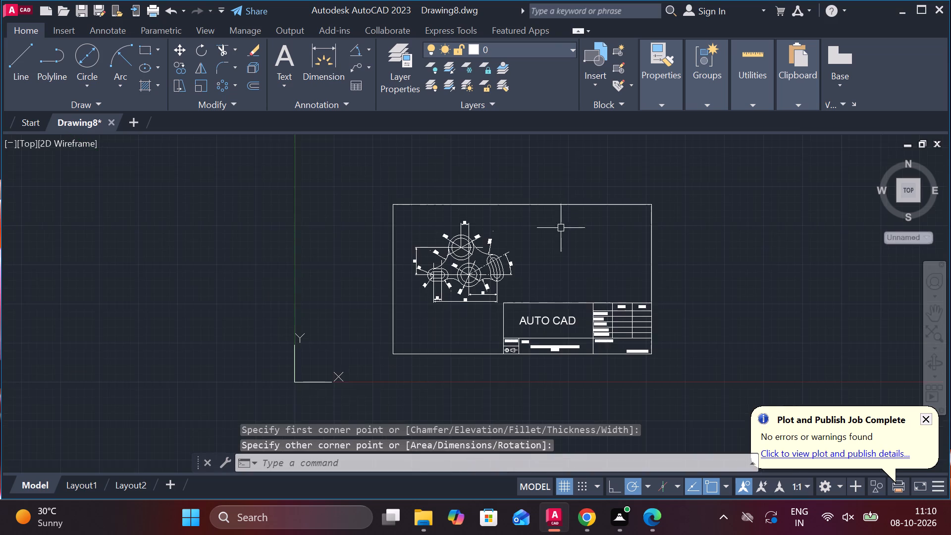
pyautogui.moveTo(557, 229); pyautogui.dragTo(397, 204, button='middle')
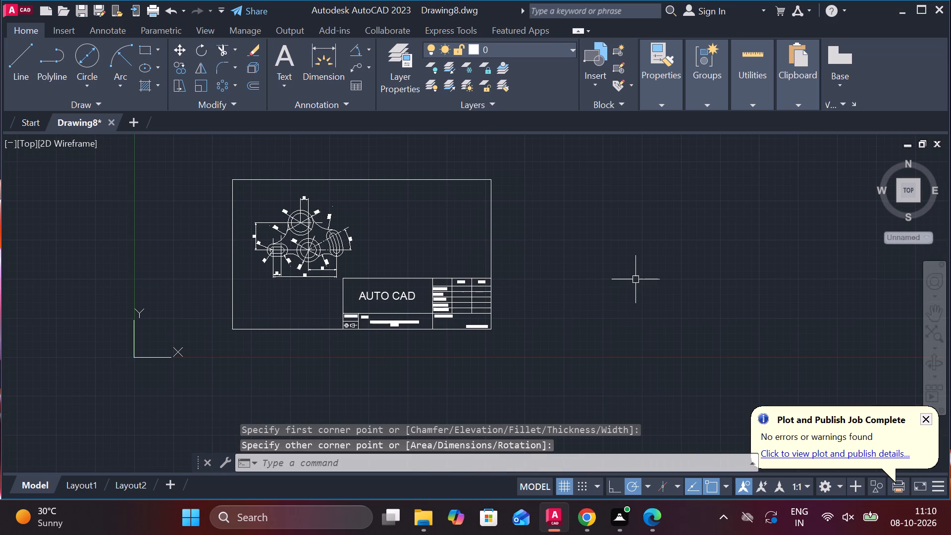
# Save the drawing in Documents as MECHANICL LINKAGE OR BRACKET PLATE.
pyautogui.hotkey('ctrl', 's')
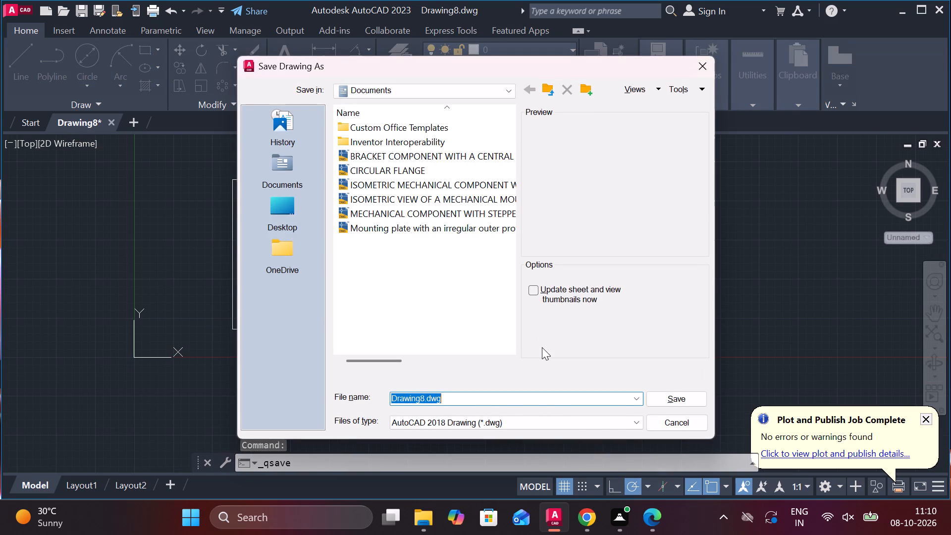
pyautogui.write('MECHANICL')
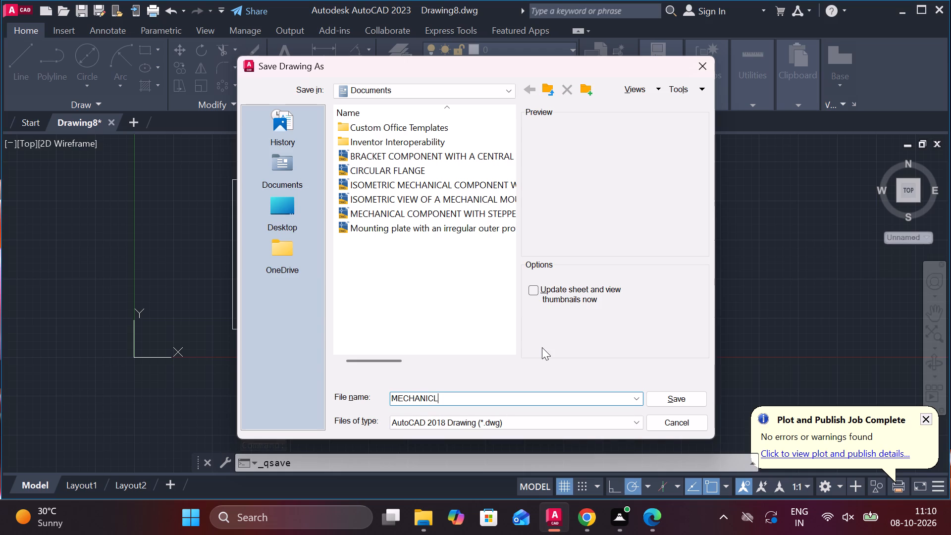
pyautogui.press('space')
pyautogui.write('LINKAGE')
pyautogui.press('space')
pyautogui.write('OR BRACKET')
pyautogui.press('space')
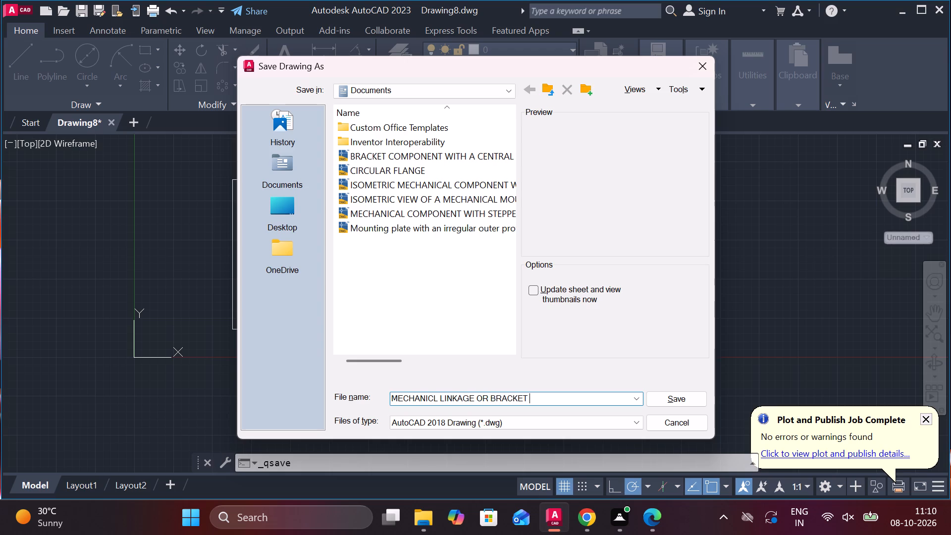
pyautogui.write('PLATE')
pyautogui.click(673, 402)
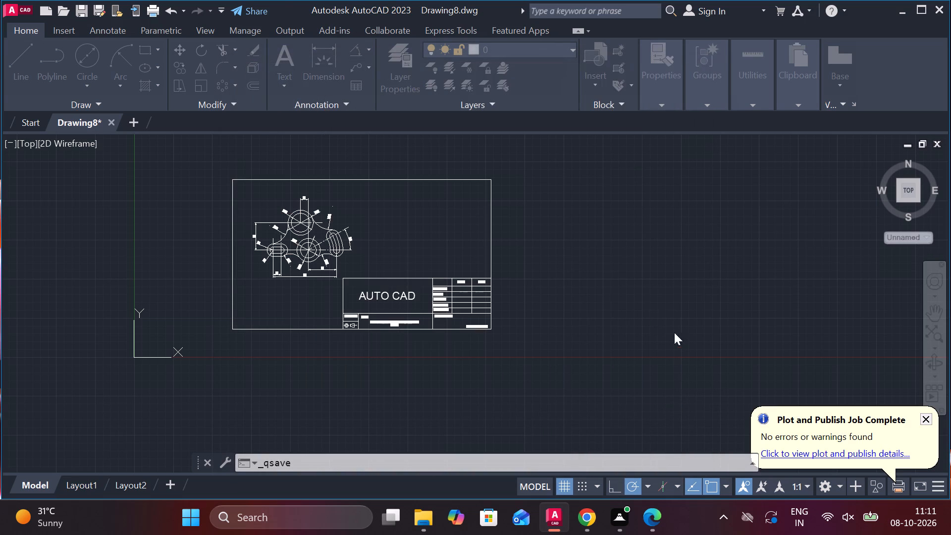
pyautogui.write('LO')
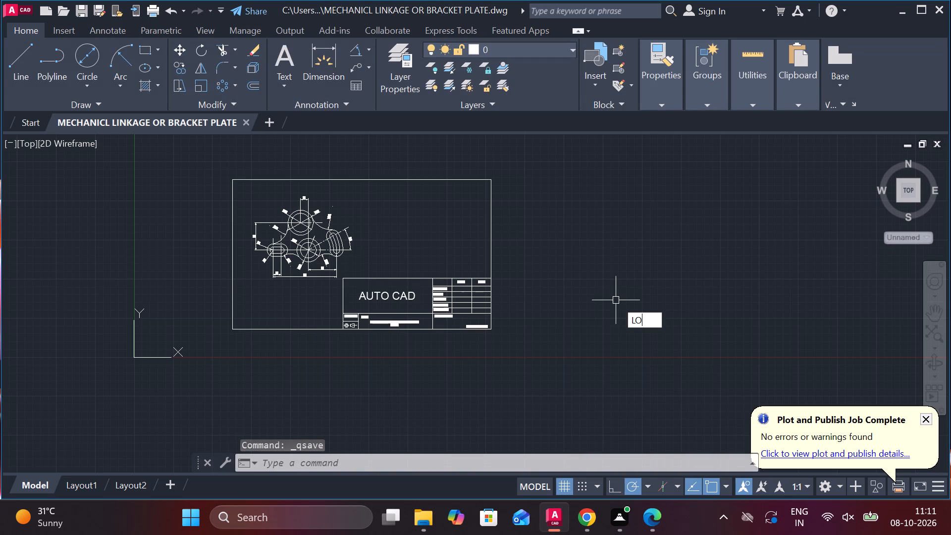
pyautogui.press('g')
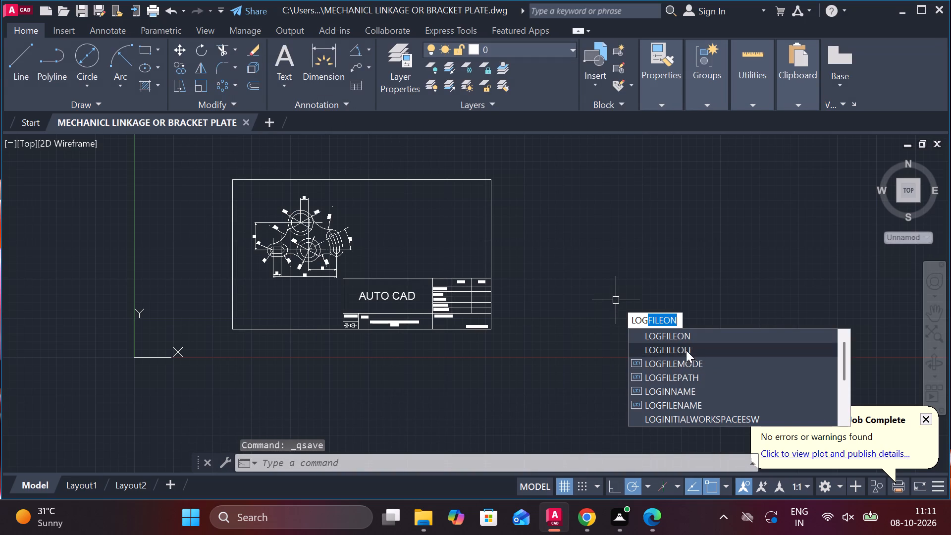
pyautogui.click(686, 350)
# Save the drawing again under its current name.
pyautogui.hotkey('ctrl', 's')
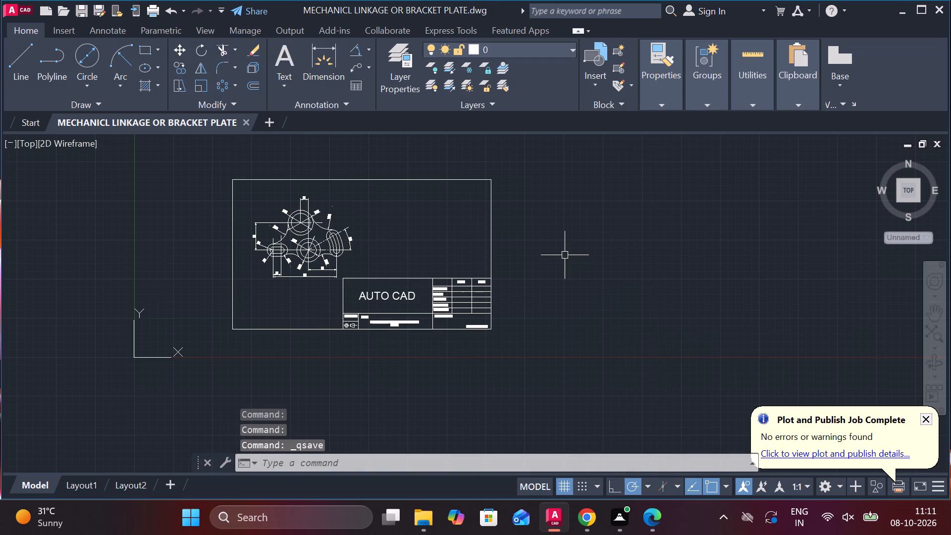
# Start a plot of the model with the DWG To PDF.pc3 plotter and landscape orientation.
pyautogui.write('PLOT')
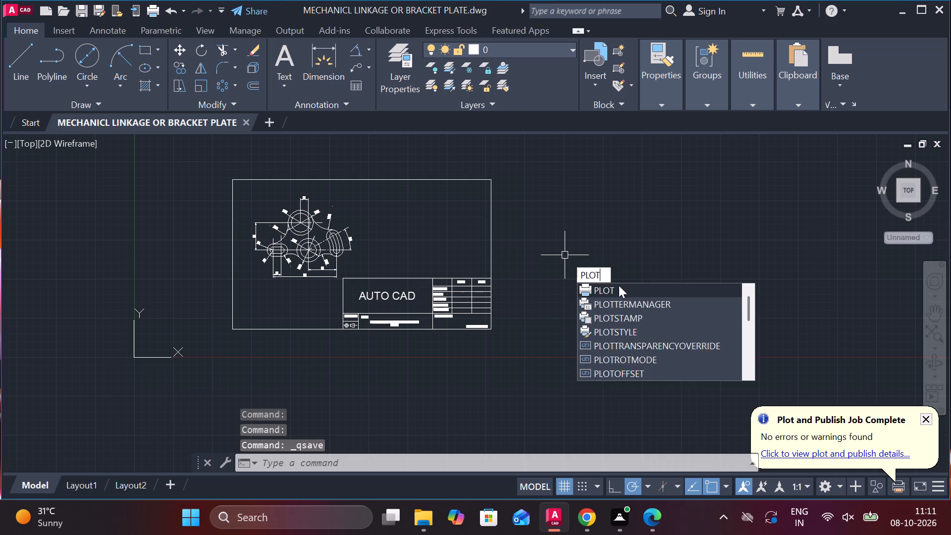
pyautogui.click(619, 285)
pyautogui.click(433, 136)
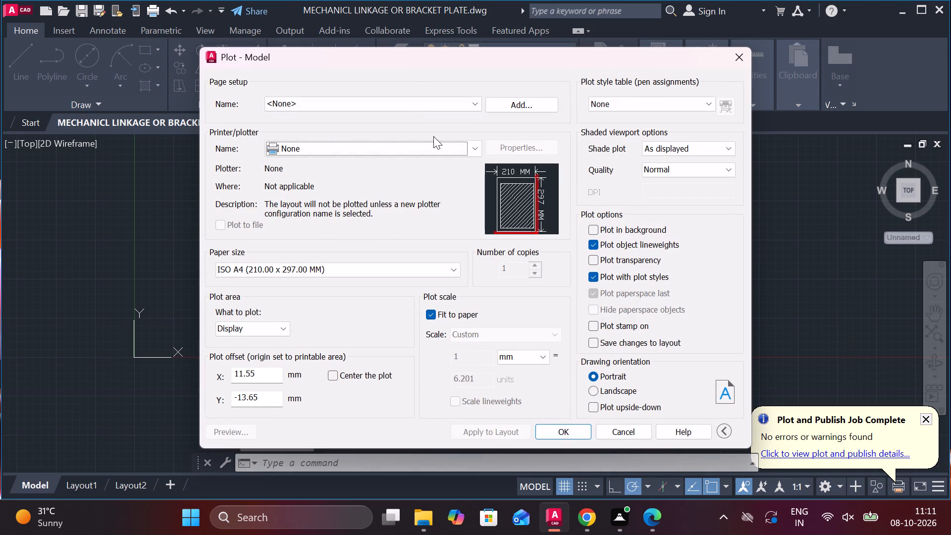
pyautogui.click(426, 147)
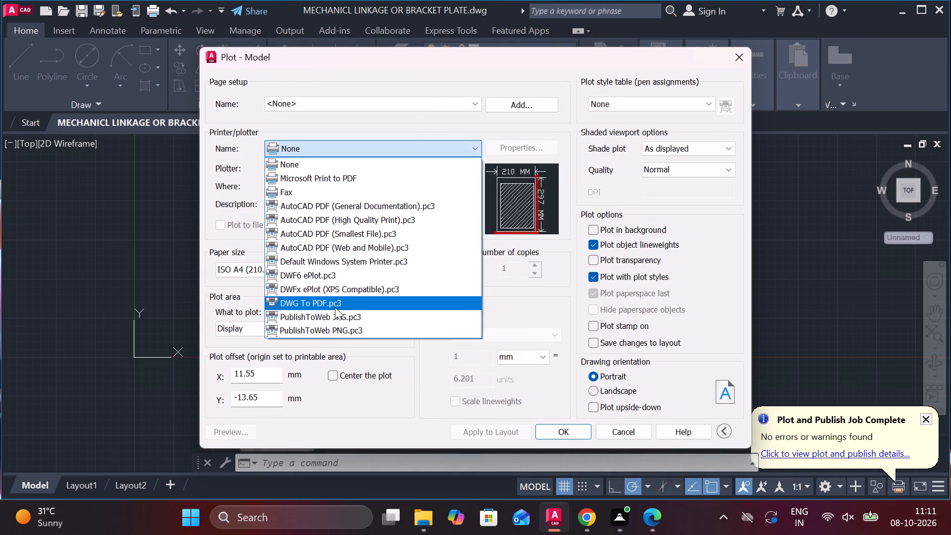
pyautogui.click(335, 307)
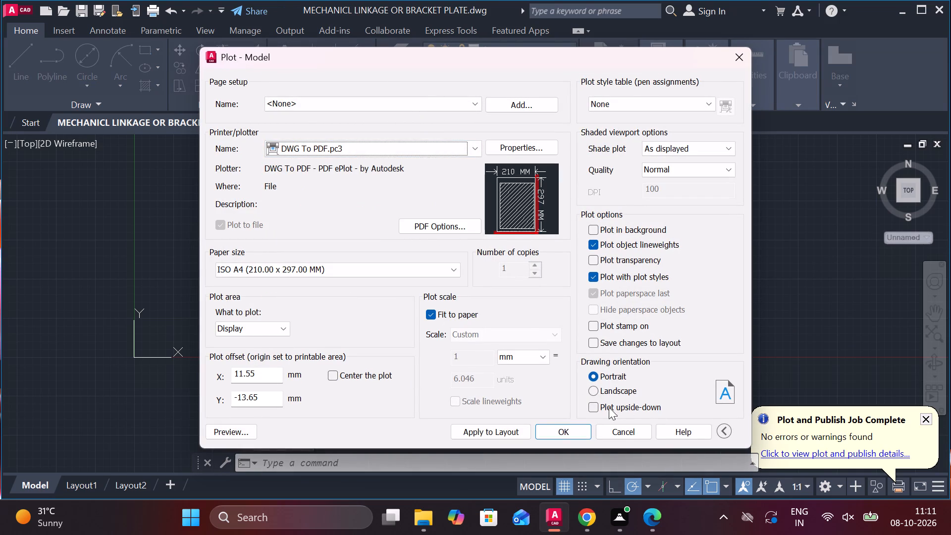
pyautogui.click(591, 391)
# Set the plot area to a window from the border's lower-right corner to a point beyond its upper-left corner.
pyautogui.click(278, 331)
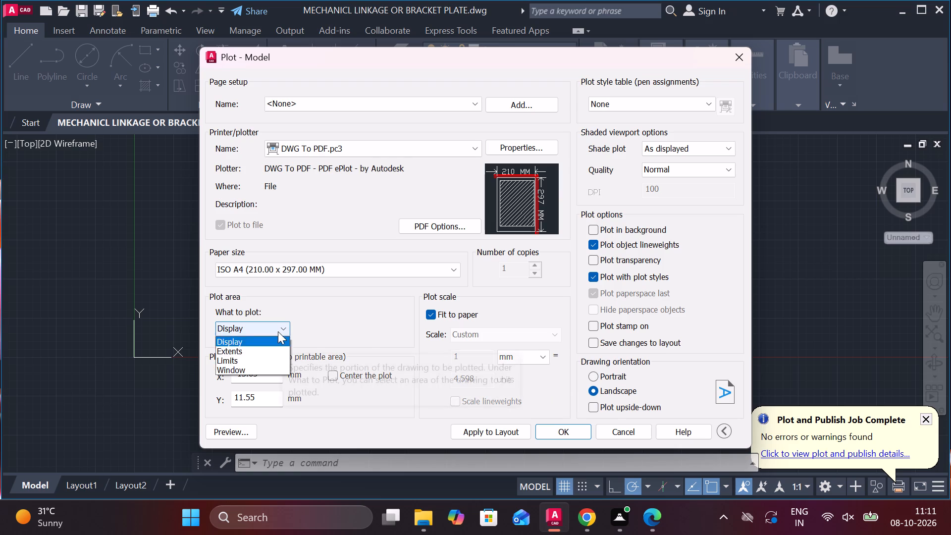
pyautogui.click(241, 373)
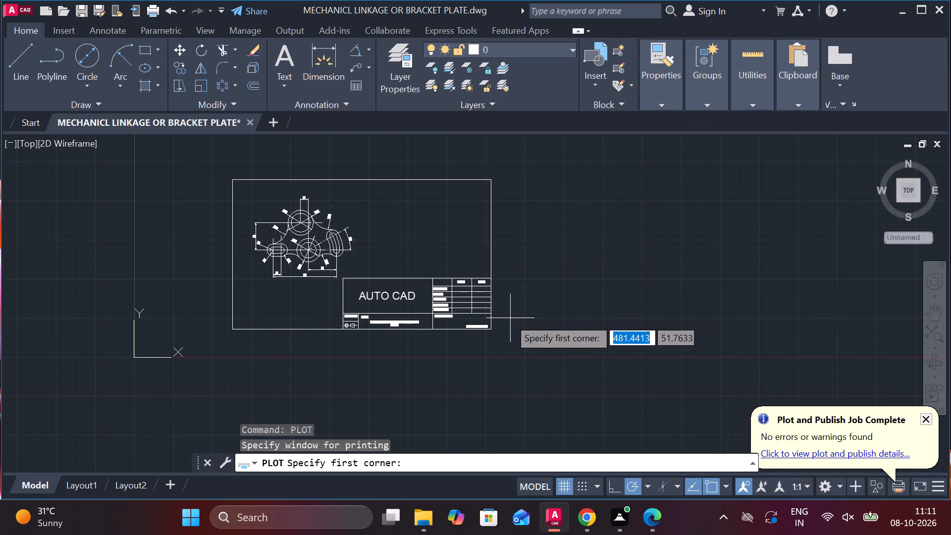
pyautogui.click(496, 329)
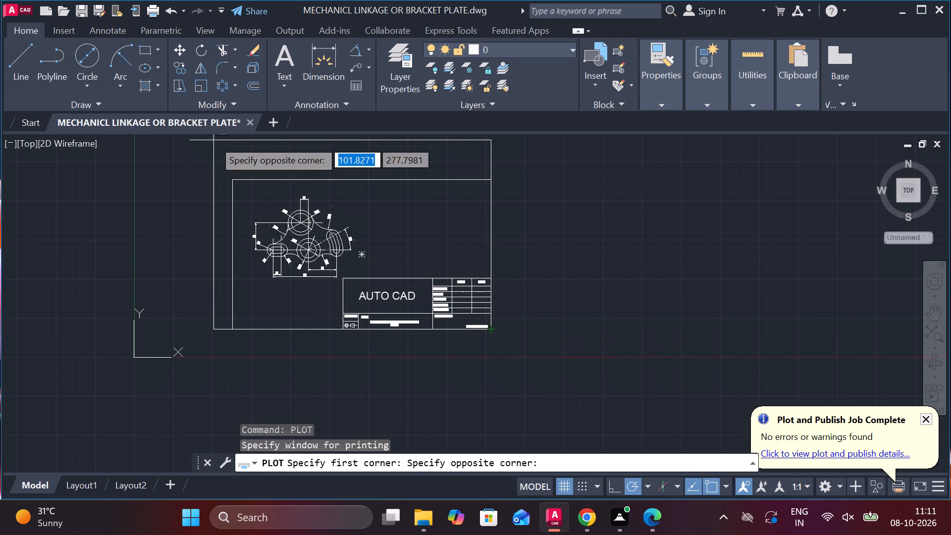
pyautogui.moveTo(214, 163); pyautogui.dragTo(203, 225, button='middle')
pyautogui.click(193, 189)
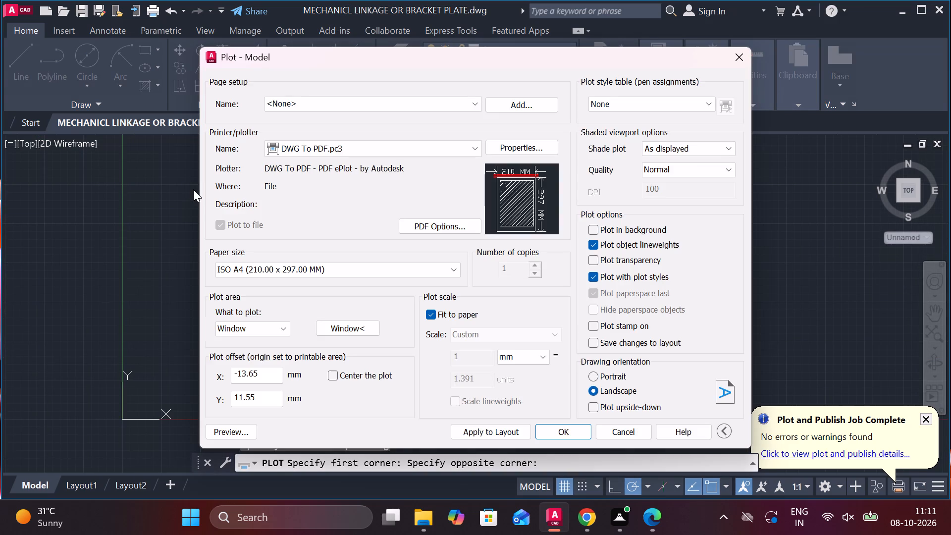
# Plot the drawing to MECHANICL LINKAGE OR BRACKET PLATE-Model.pdf in Documents.
pyautogui.click(559, 429)
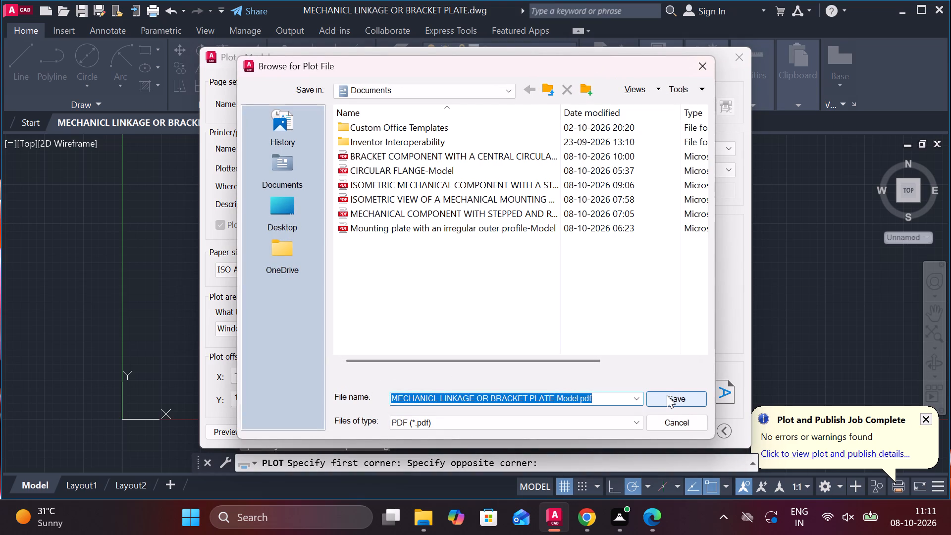
pyautogui.click(681, 398)
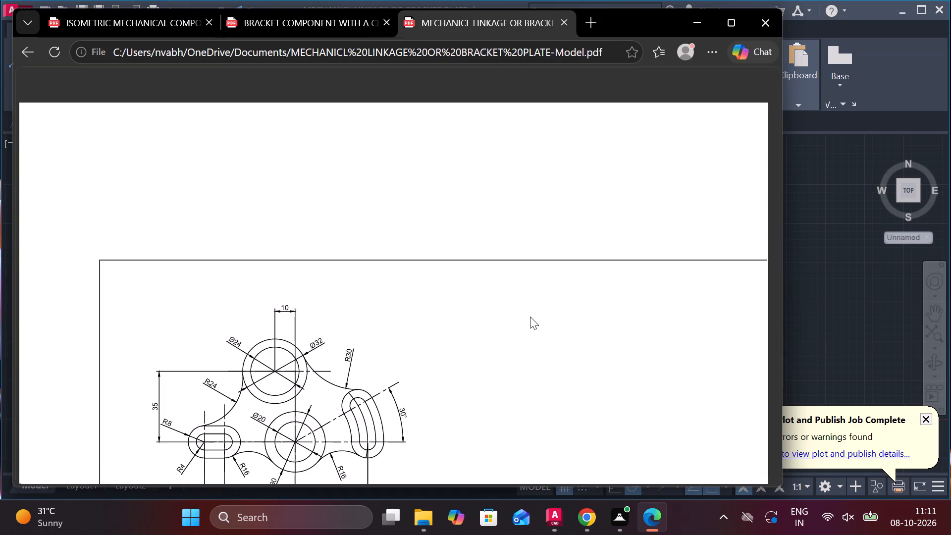
# Examine the border, part drawing and title block in the plotted PDF in Microsoft Edge.
pyautogui.scroll(-2, 517, 346)
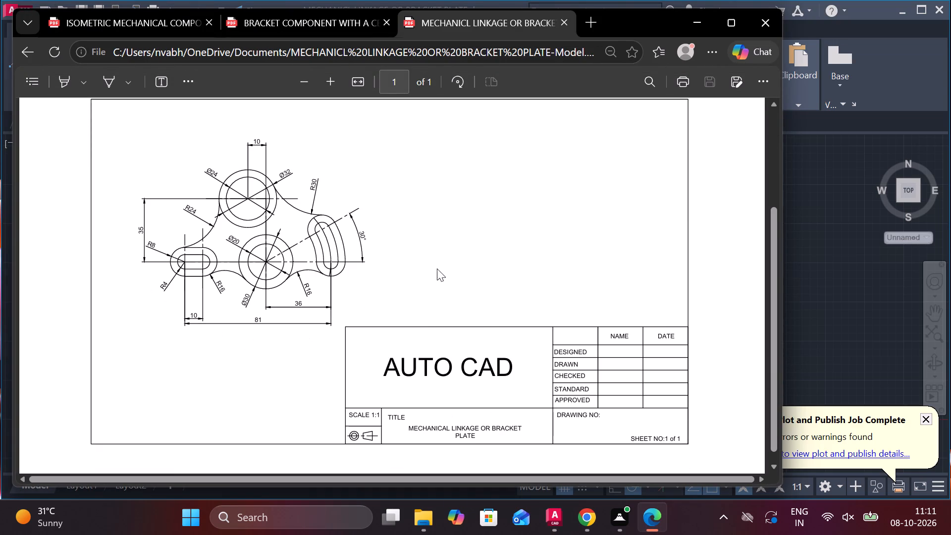
pyautogui.moveTo(442, 264); pyautogui.dragTo(506, 280, button='middle')
pyautogui.scroll(1, 239, 233)
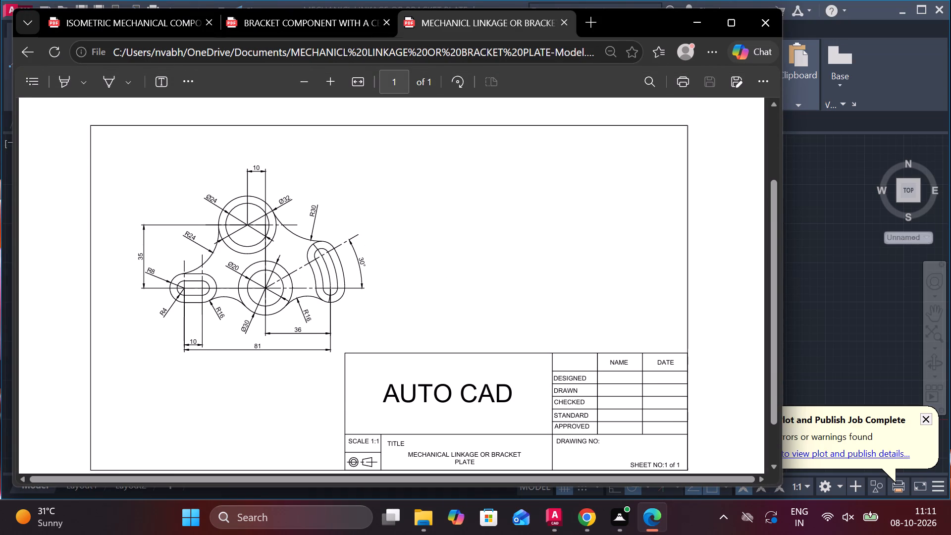
pyautogui.scroll(-1, 543, 231)
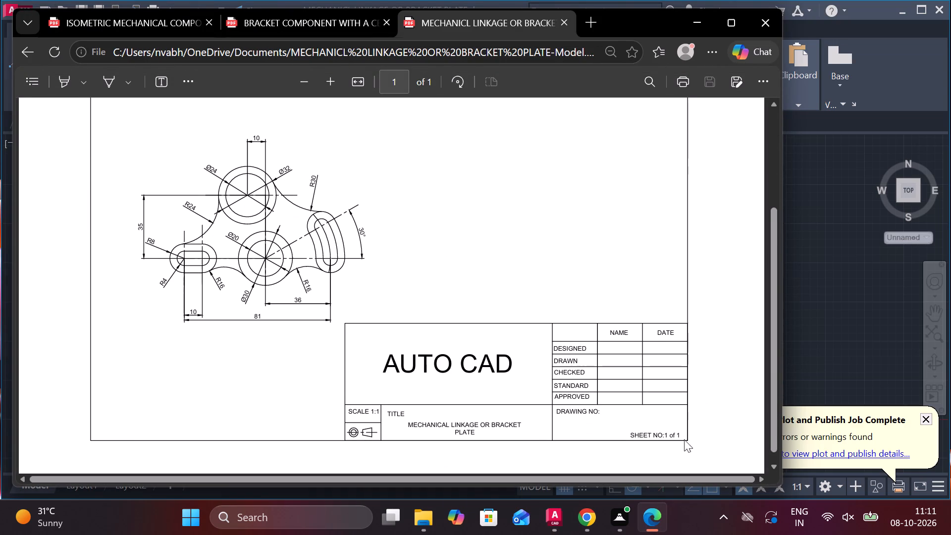